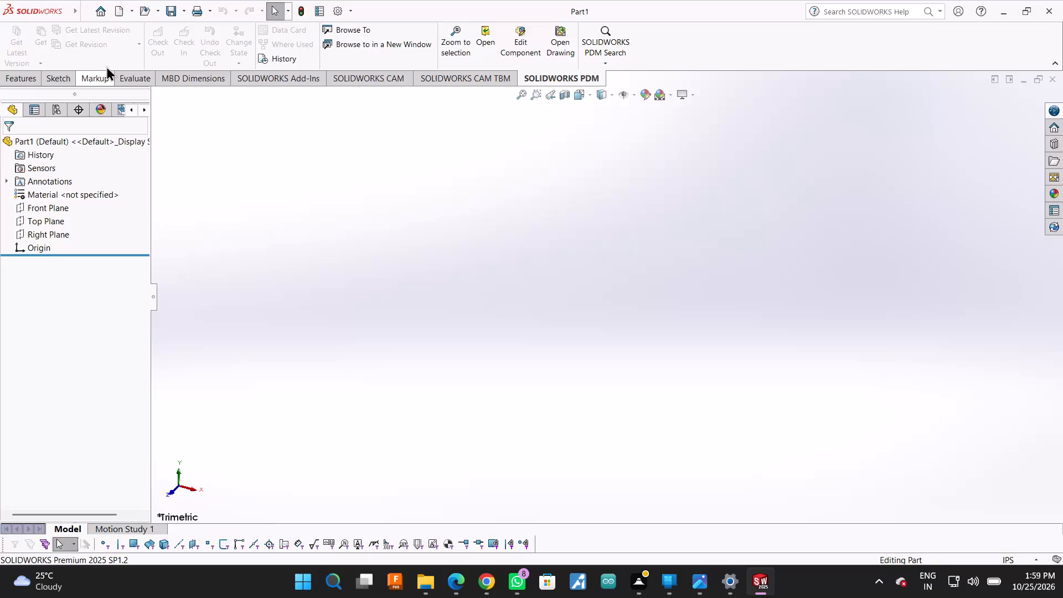
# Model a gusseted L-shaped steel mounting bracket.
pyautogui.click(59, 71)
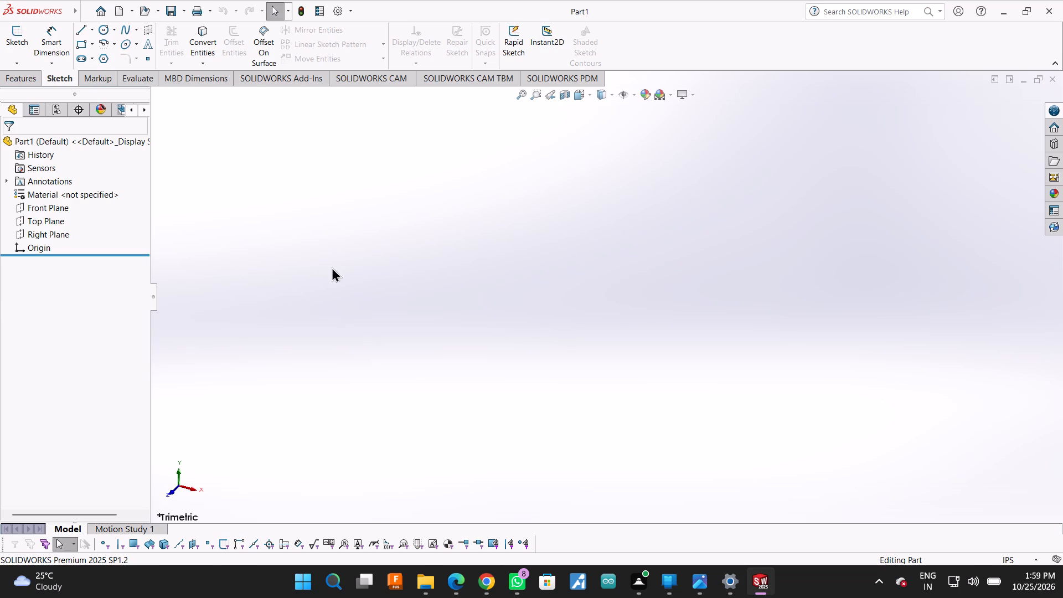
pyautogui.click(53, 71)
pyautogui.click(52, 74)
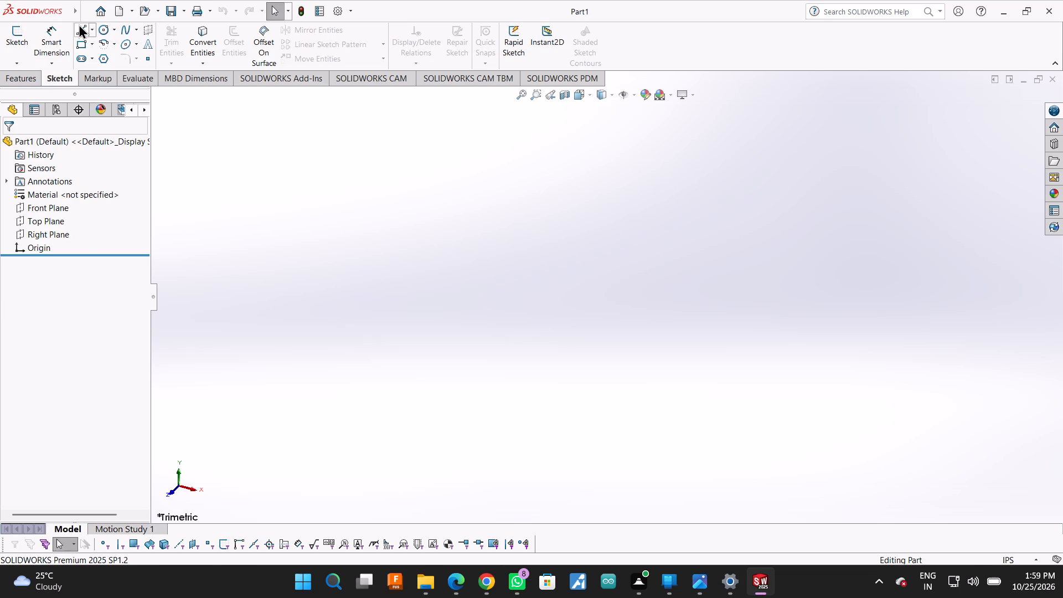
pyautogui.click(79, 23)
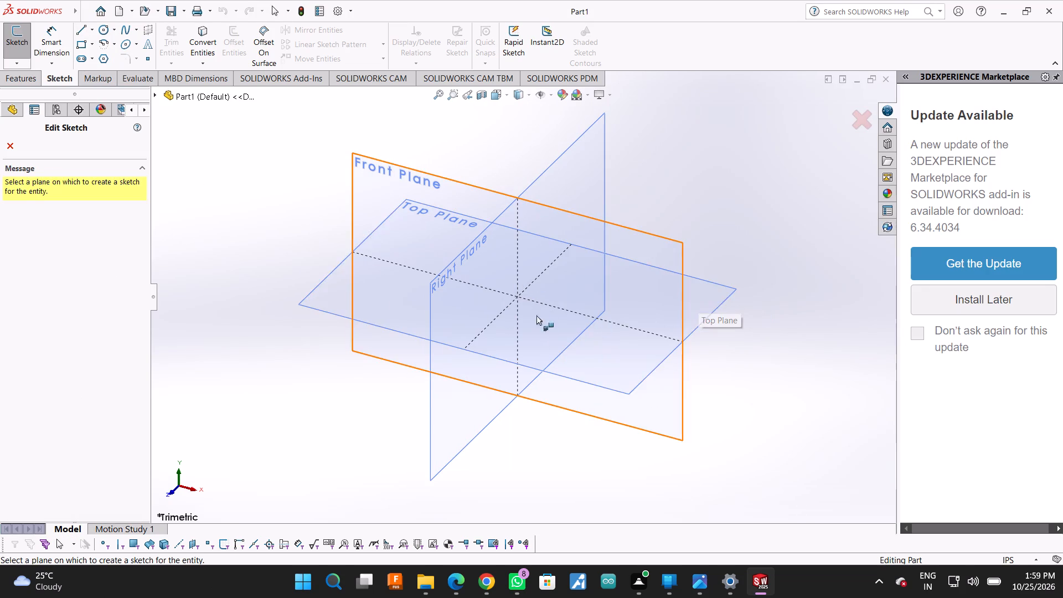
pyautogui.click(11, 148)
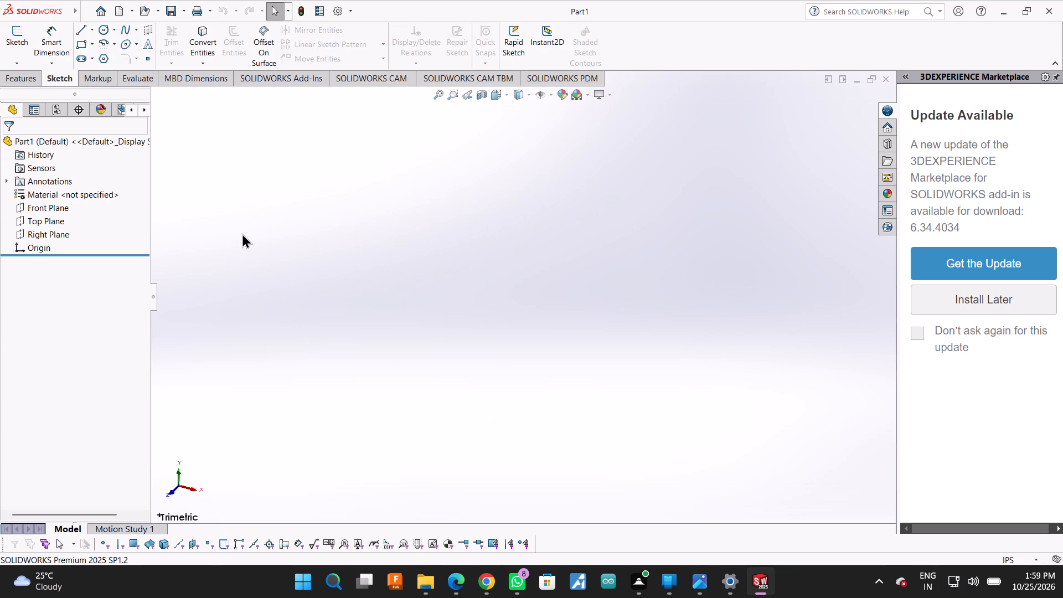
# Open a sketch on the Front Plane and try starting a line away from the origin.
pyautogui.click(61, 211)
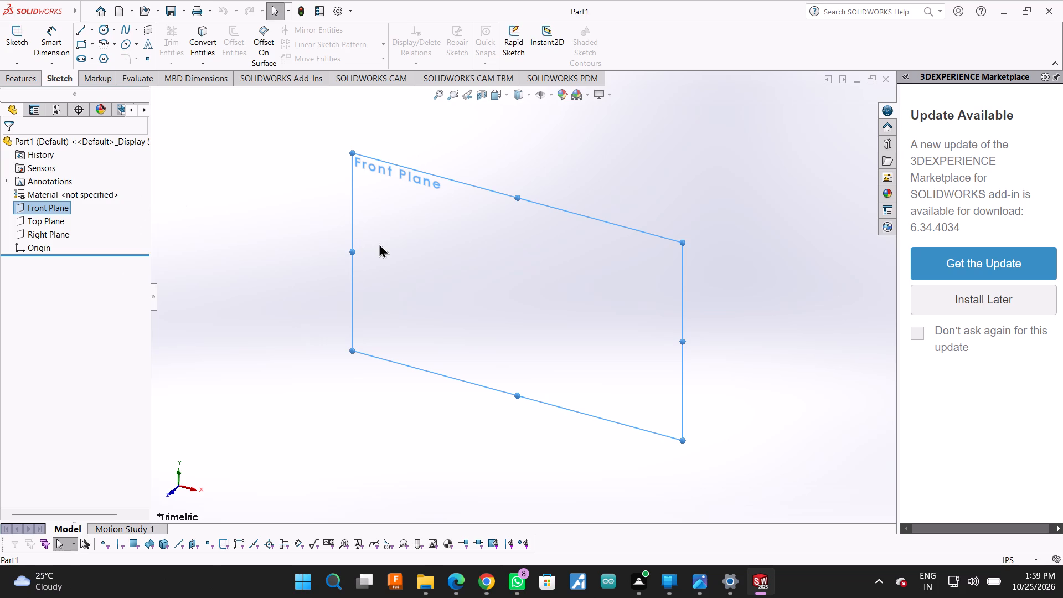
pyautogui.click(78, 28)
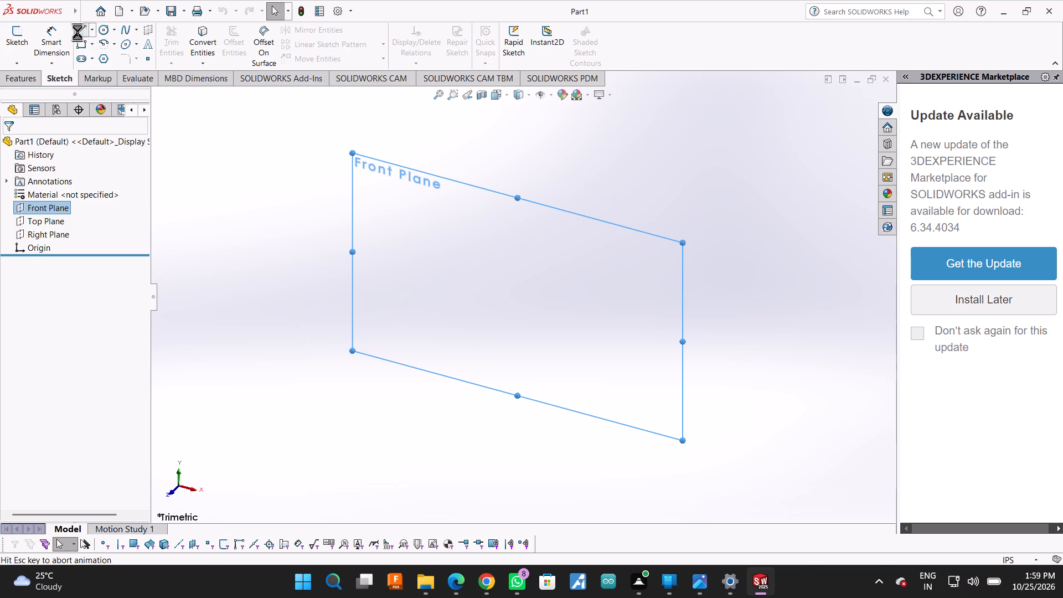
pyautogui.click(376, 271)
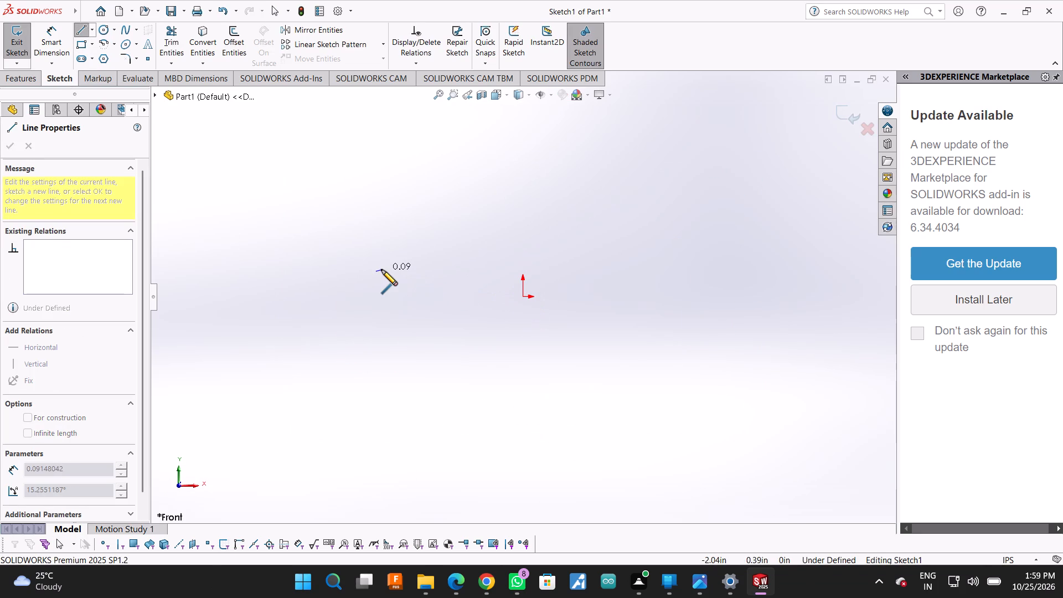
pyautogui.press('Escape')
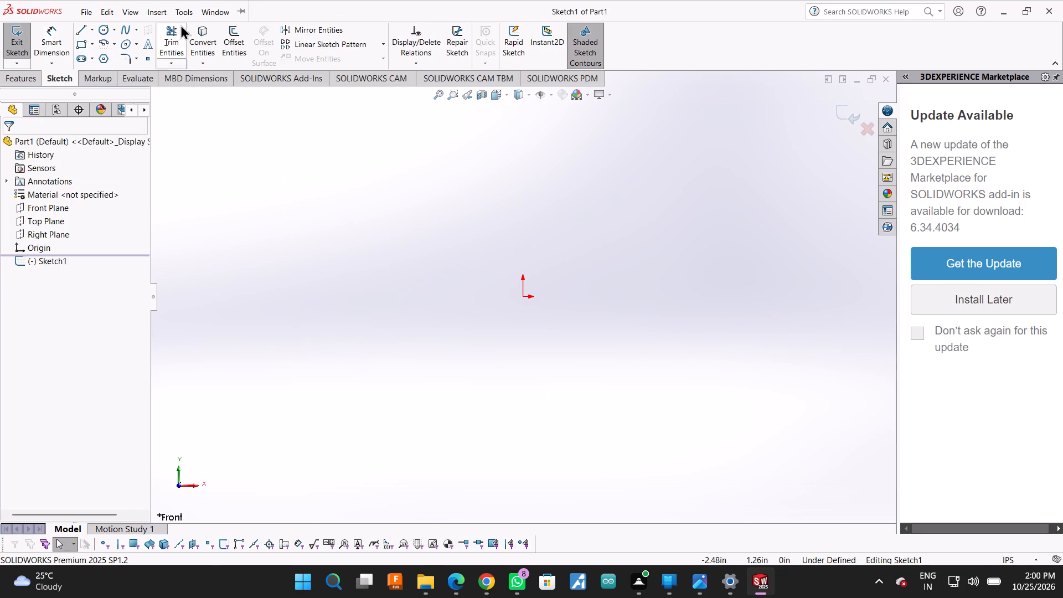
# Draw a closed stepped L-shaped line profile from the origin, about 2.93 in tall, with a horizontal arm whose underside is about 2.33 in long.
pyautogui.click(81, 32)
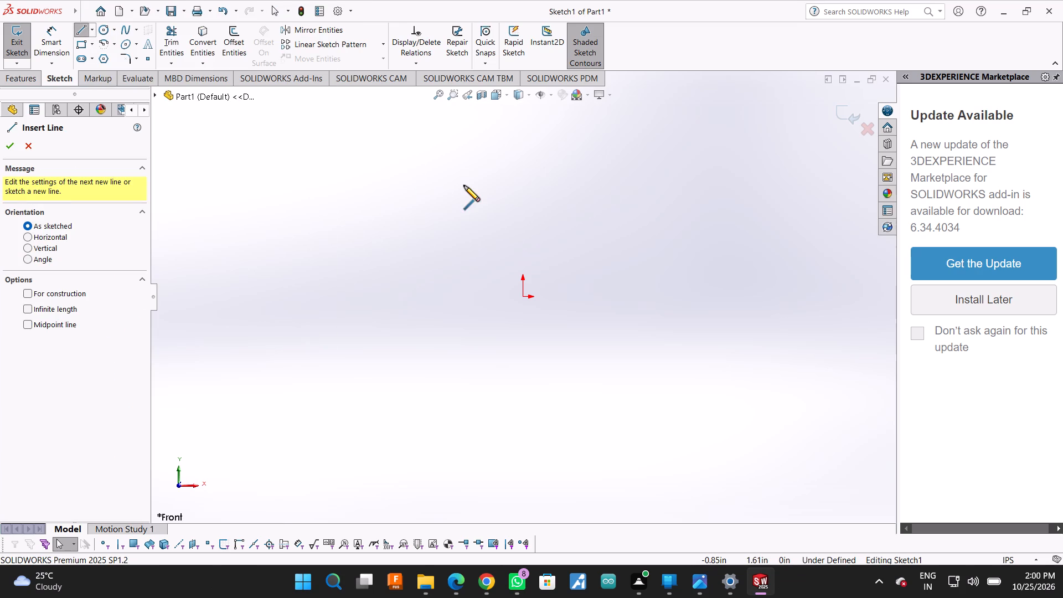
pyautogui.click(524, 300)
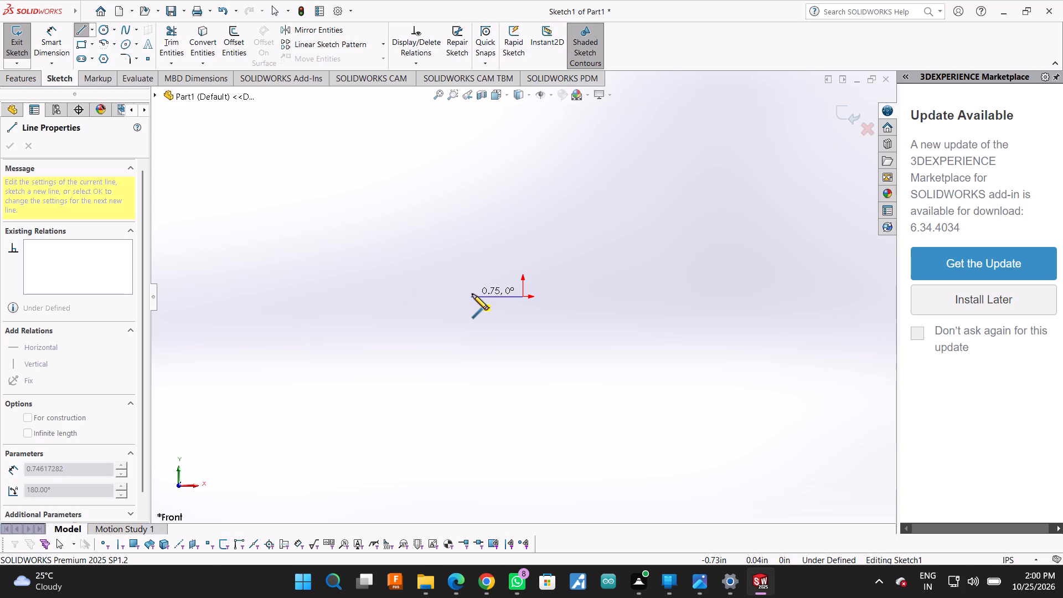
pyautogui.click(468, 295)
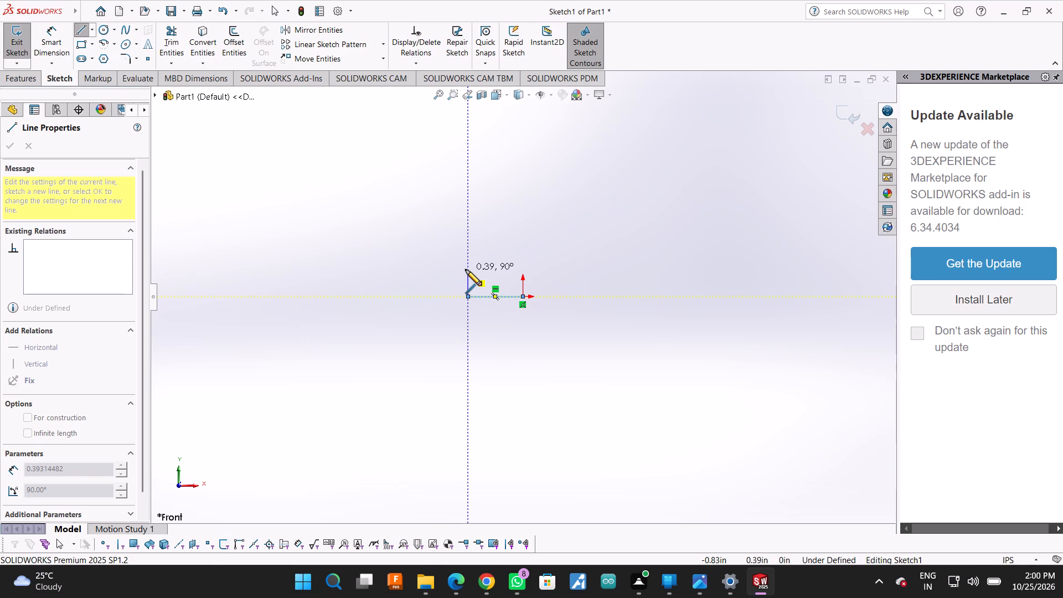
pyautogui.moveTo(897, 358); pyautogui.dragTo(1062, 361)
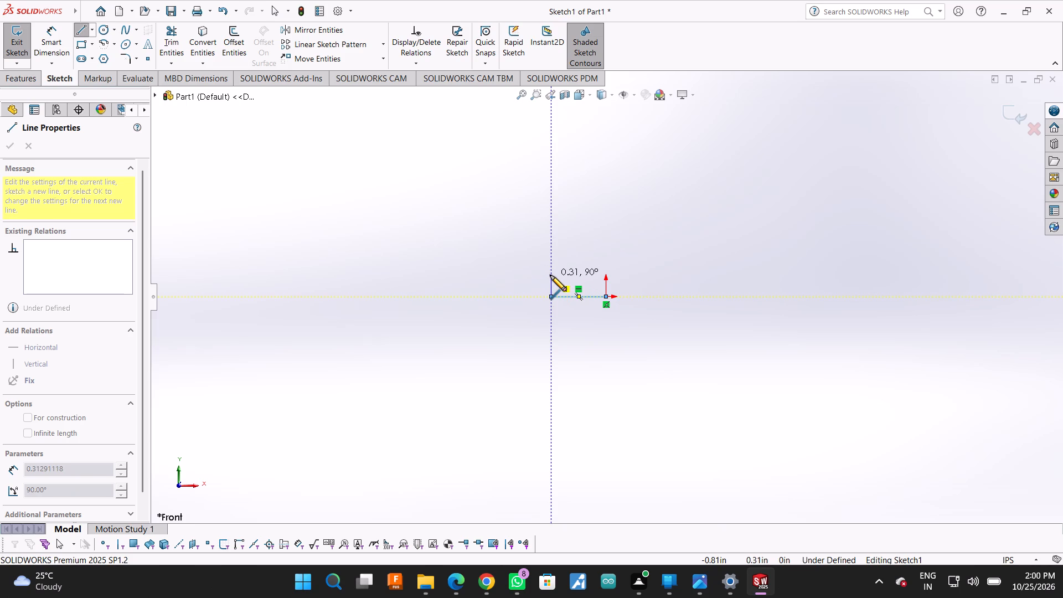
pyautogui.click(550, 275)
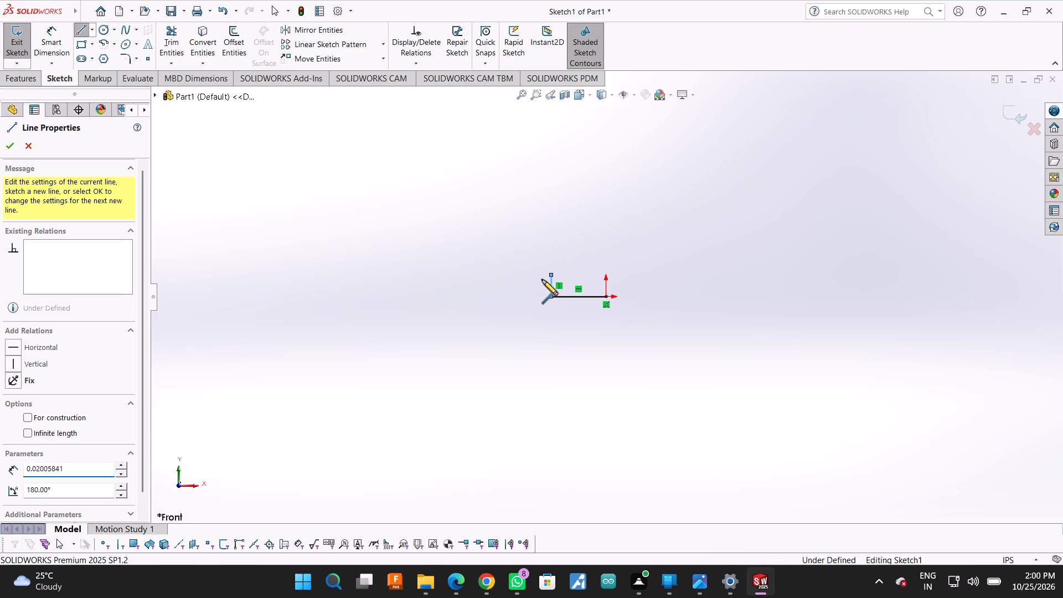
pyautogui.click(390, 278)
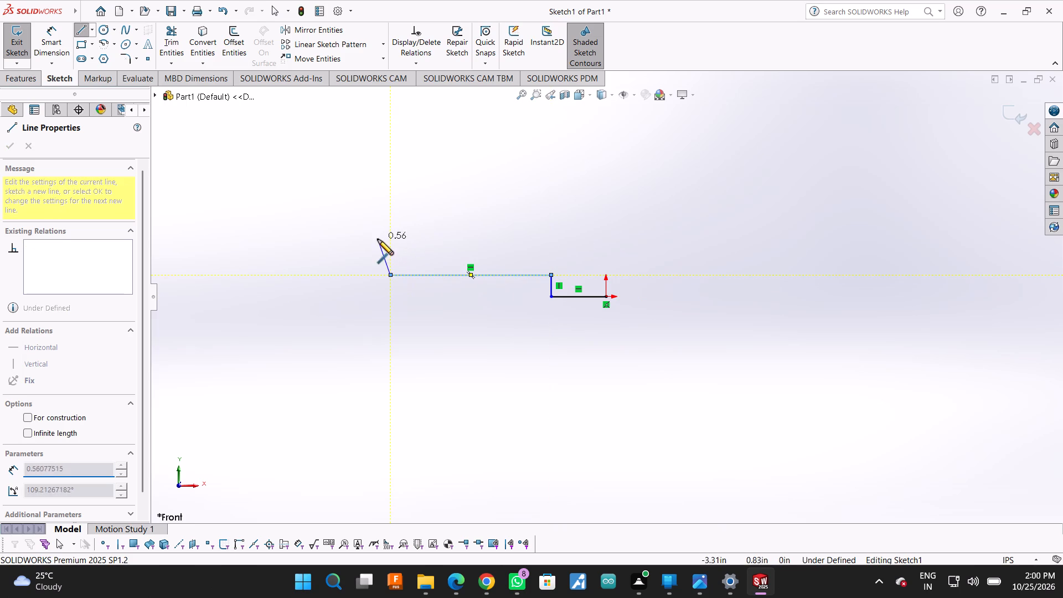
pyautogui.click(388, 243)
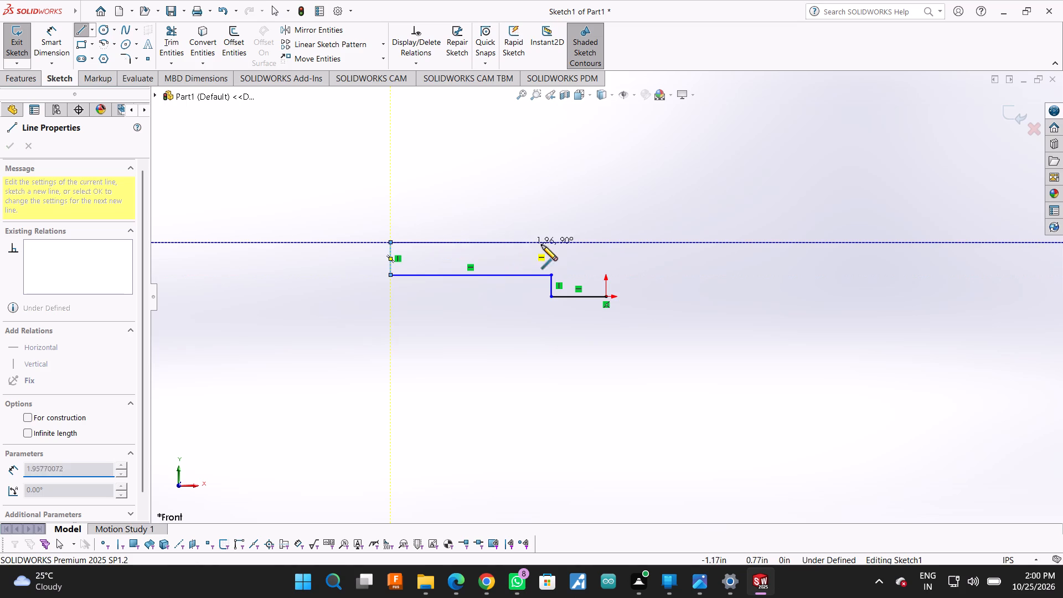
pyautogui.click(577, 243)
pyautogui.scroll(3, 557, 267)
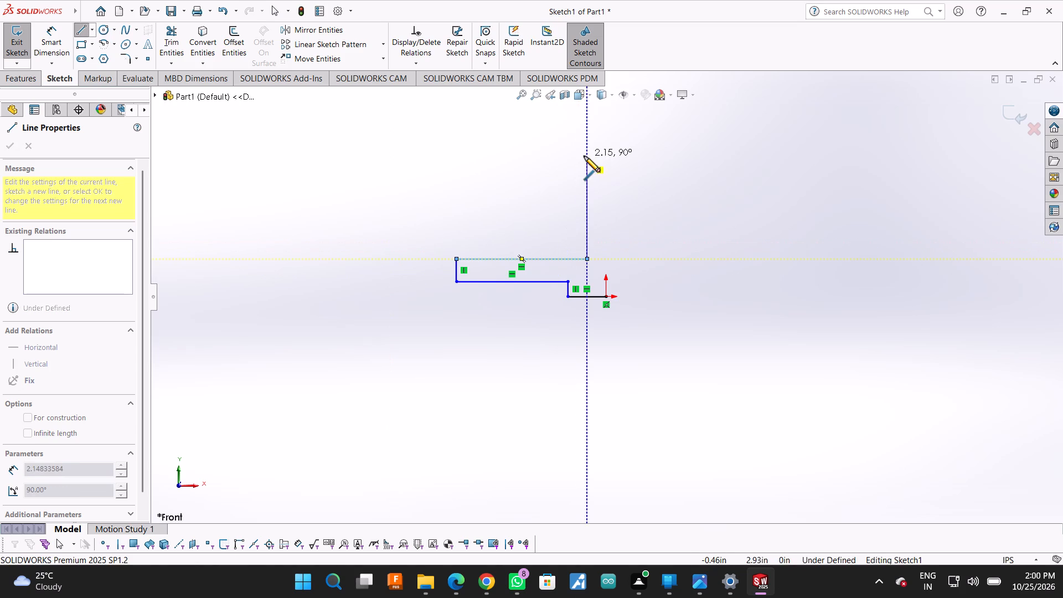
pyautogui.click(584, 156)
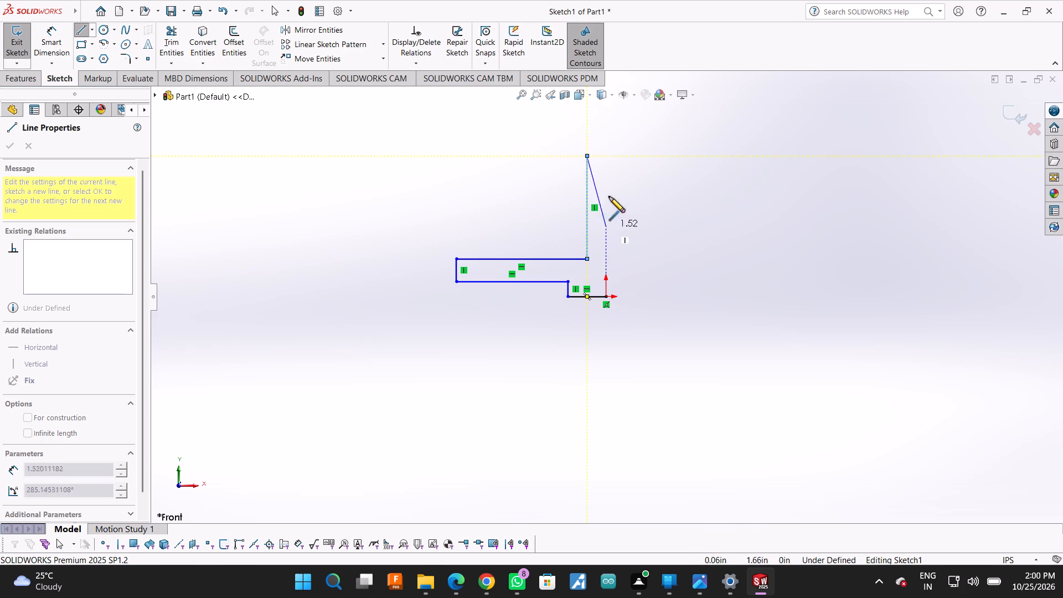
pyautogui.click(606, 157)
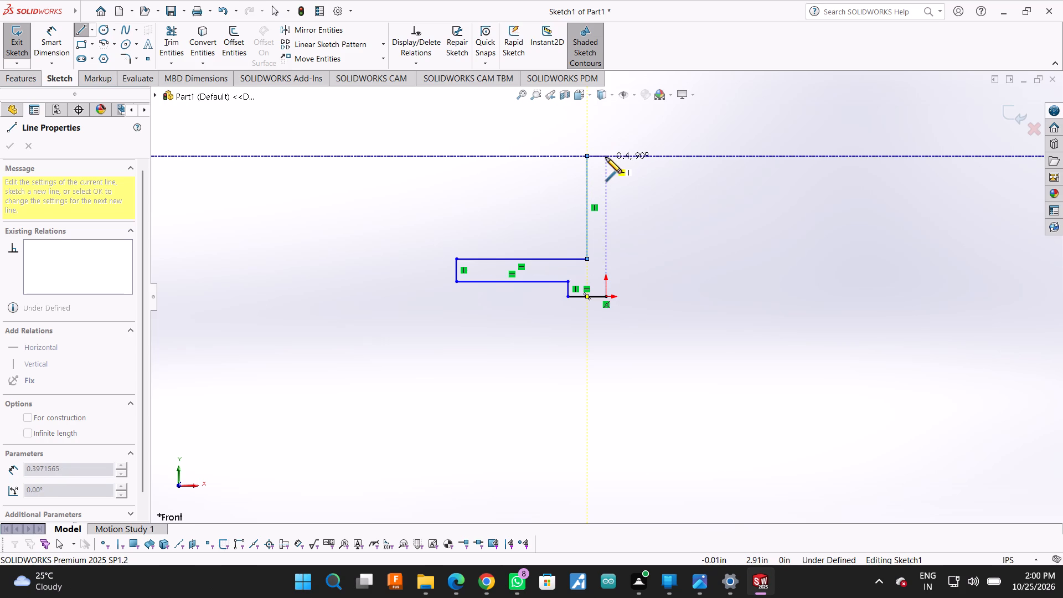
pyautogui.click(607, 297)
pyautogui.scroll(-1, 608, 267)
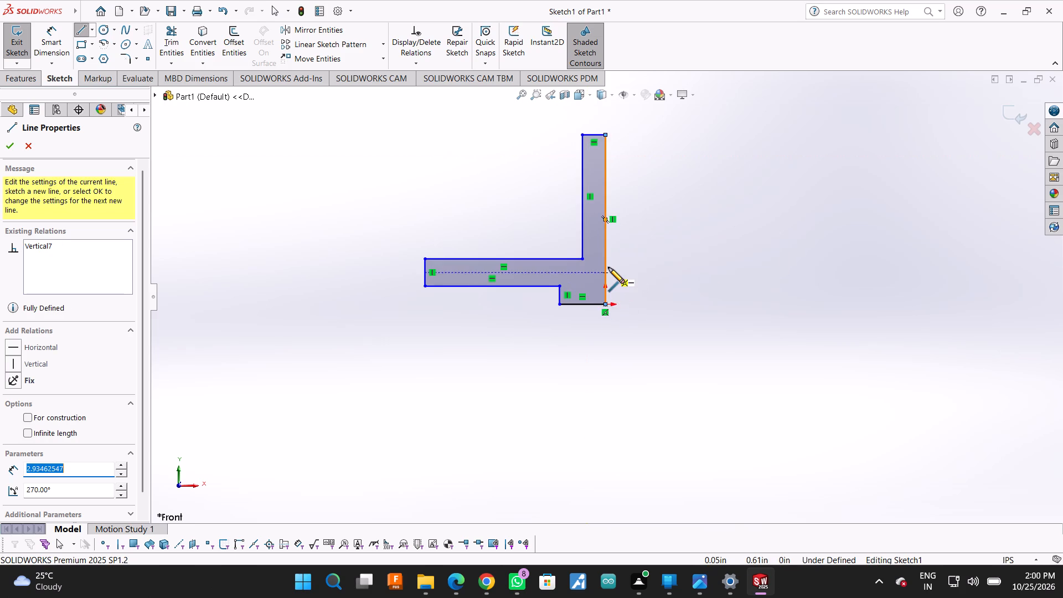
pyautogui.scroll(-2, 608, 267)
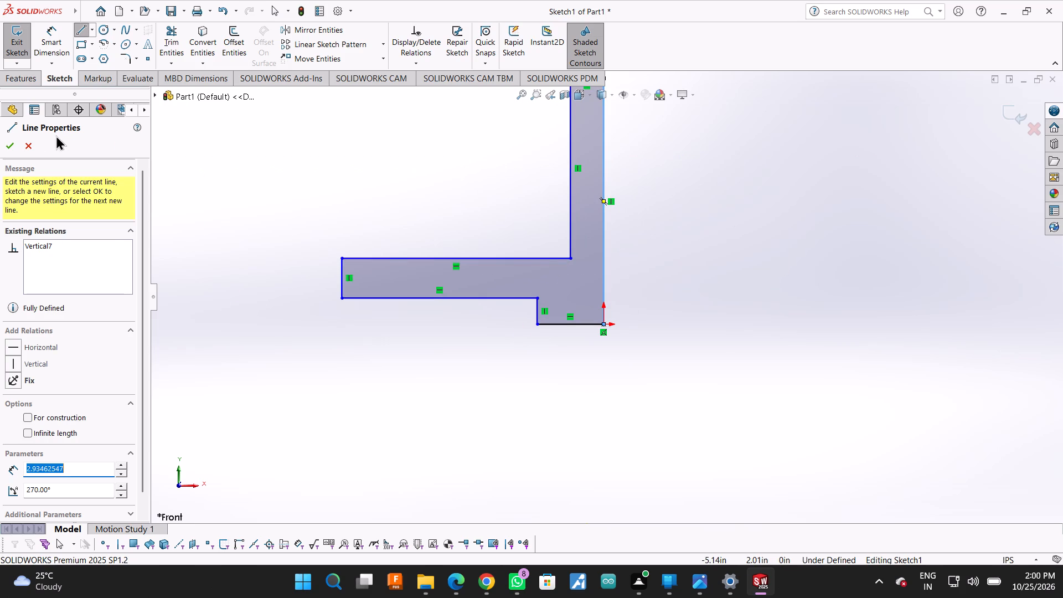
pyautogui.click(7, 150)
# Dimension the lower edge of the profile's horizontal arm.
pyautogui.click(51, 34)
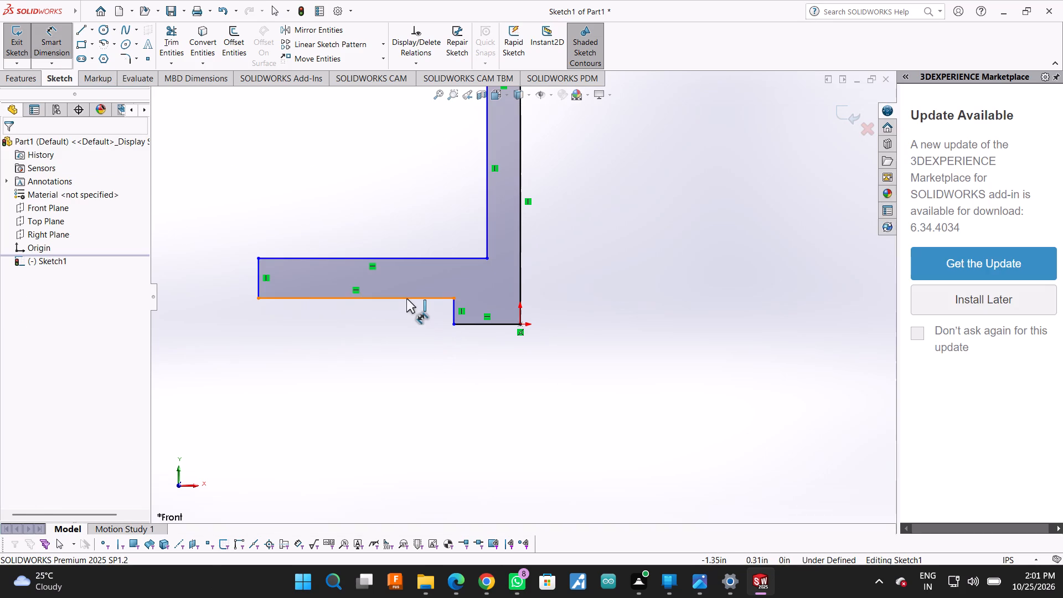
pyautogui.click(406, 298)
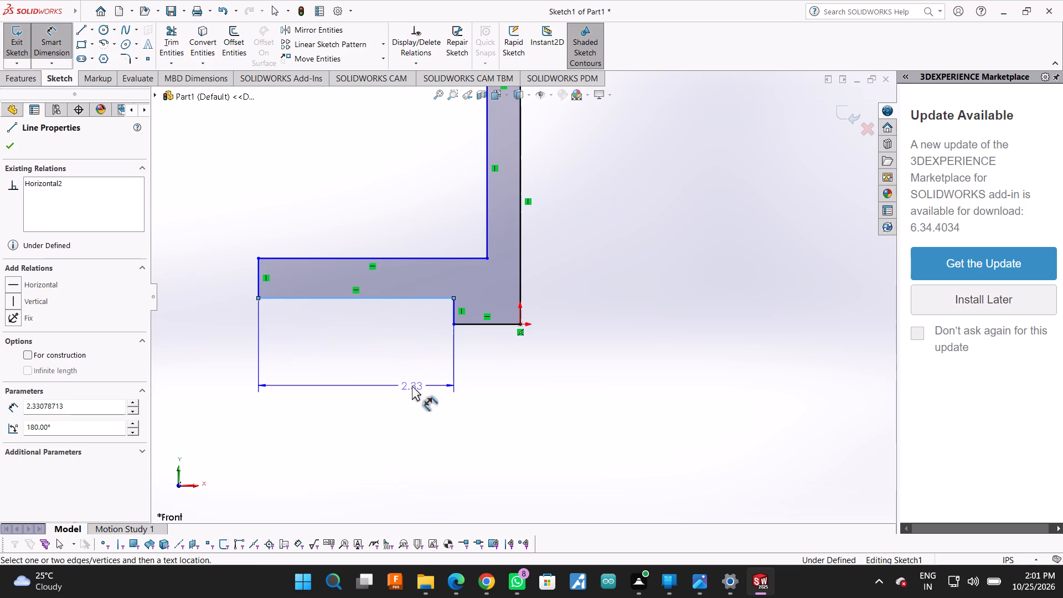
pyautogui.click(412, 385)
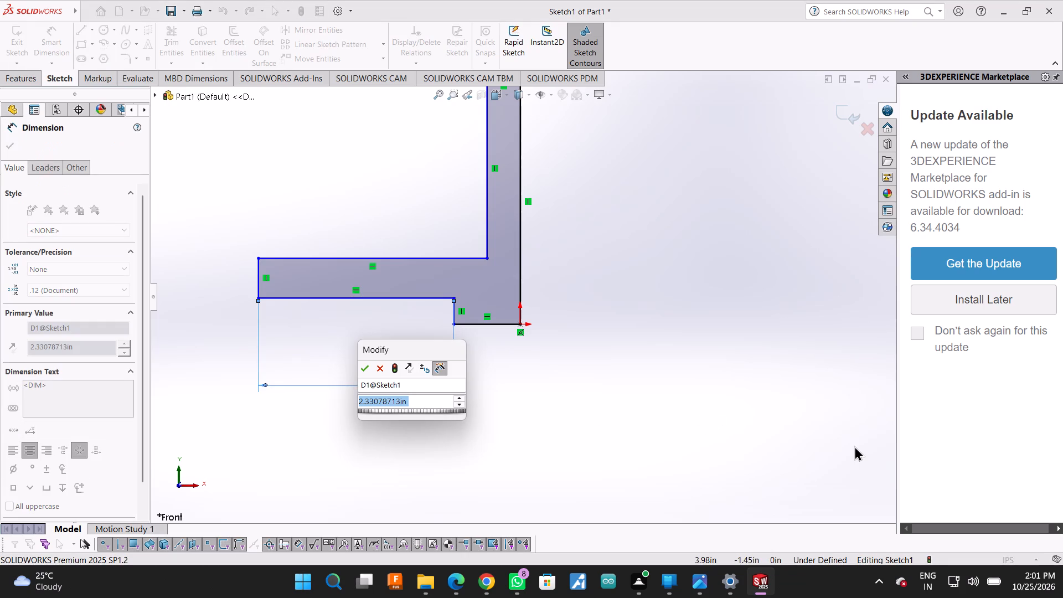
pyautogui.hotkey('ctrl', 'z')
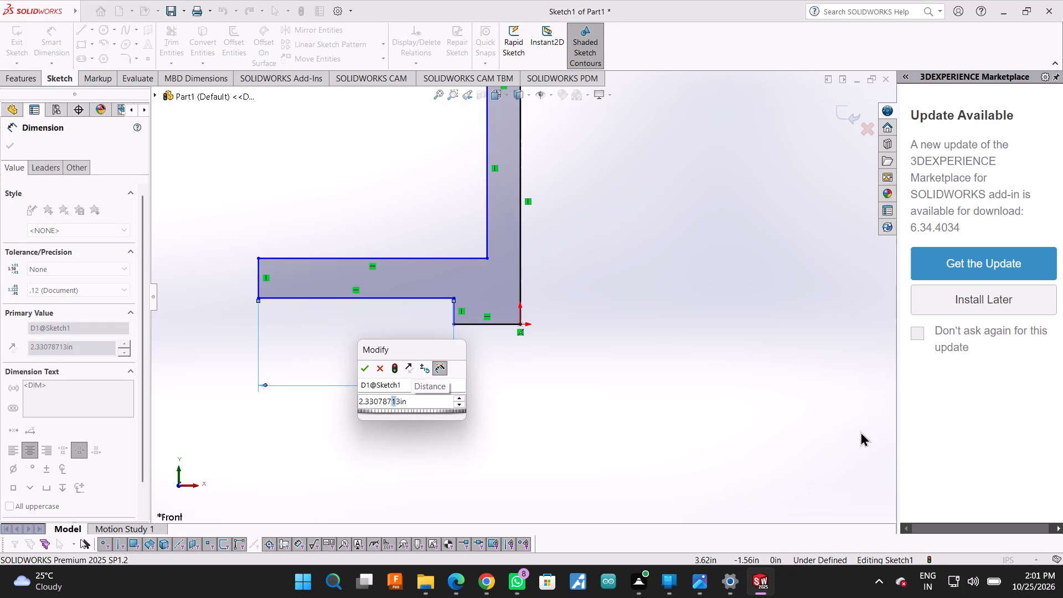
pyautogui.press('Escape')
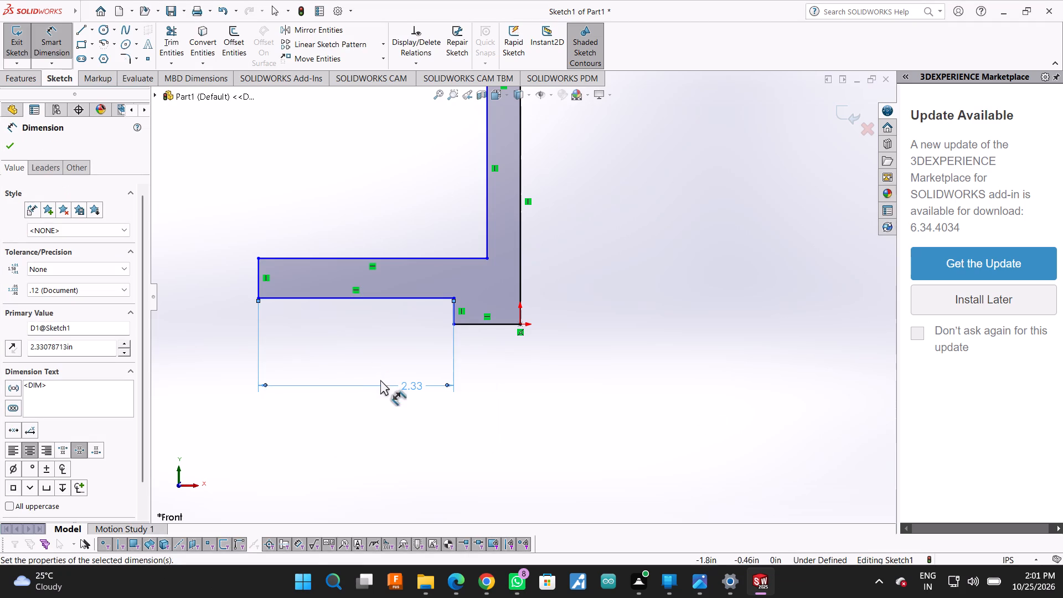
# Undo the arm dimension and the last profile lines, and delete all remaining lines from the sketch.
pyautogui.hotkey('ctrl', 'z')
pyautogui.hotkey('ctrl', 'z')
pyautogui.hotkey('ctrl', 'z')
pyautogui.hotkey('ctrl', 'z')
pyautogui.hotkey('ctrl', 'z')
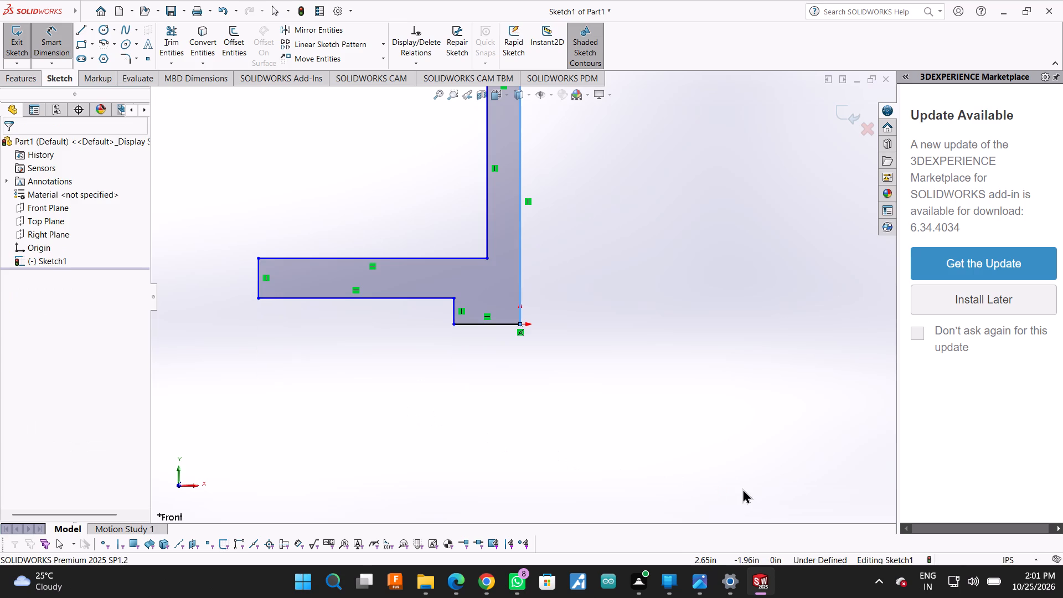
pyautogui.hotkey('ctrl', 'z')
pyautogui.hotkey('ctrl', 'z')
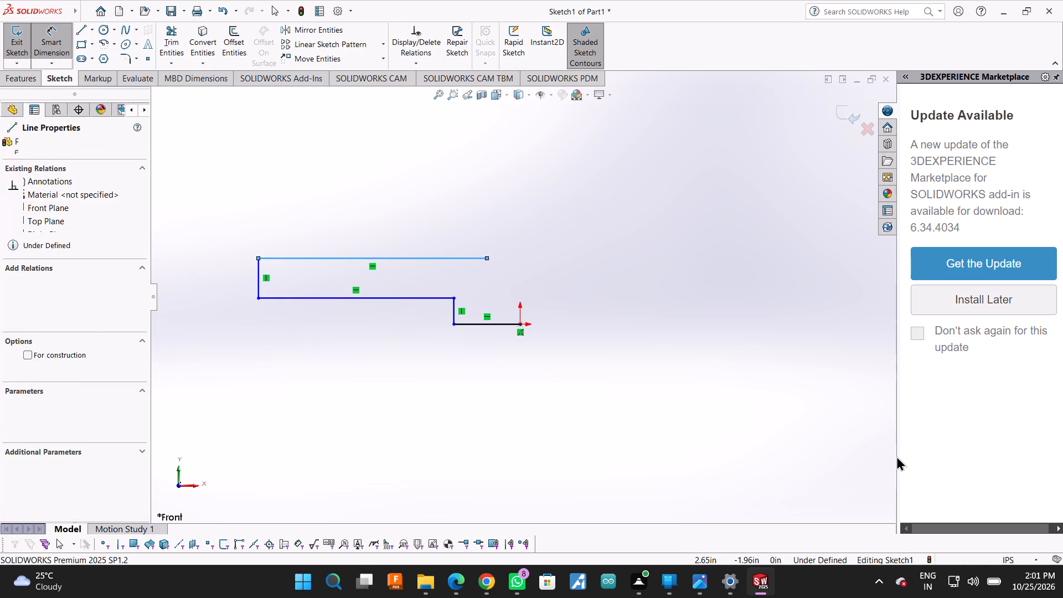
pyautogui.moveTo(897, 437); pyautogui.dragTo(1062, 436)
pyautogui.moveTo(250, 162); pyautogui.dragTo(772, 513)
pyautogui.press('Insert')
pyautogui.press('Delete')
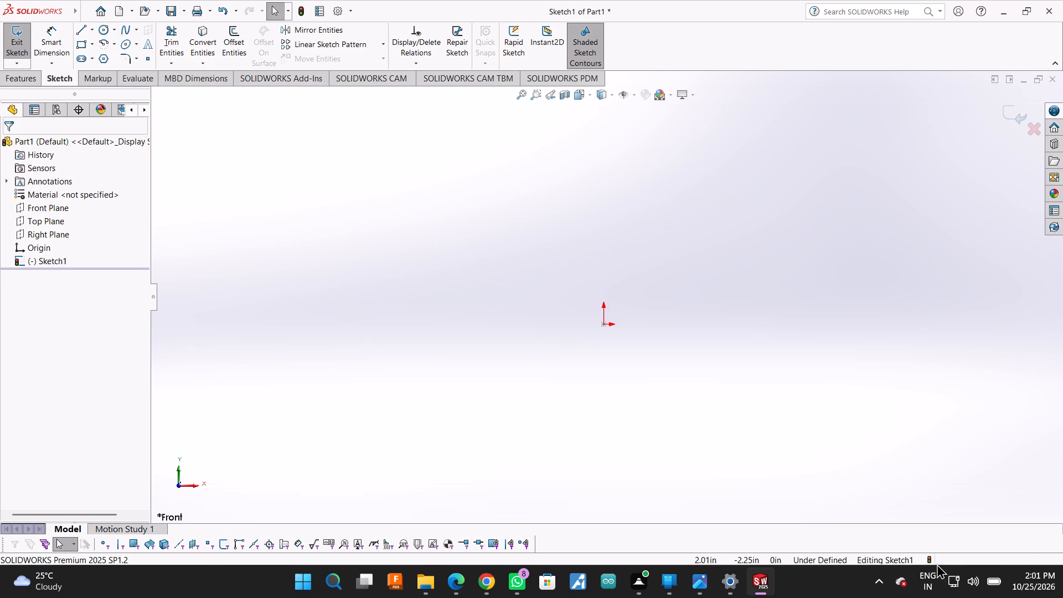
# Change the document unit system to MMGS (millimeter, gram, second).
pyautogui.click(962, 556)
pyautogui.click(1037, 558)
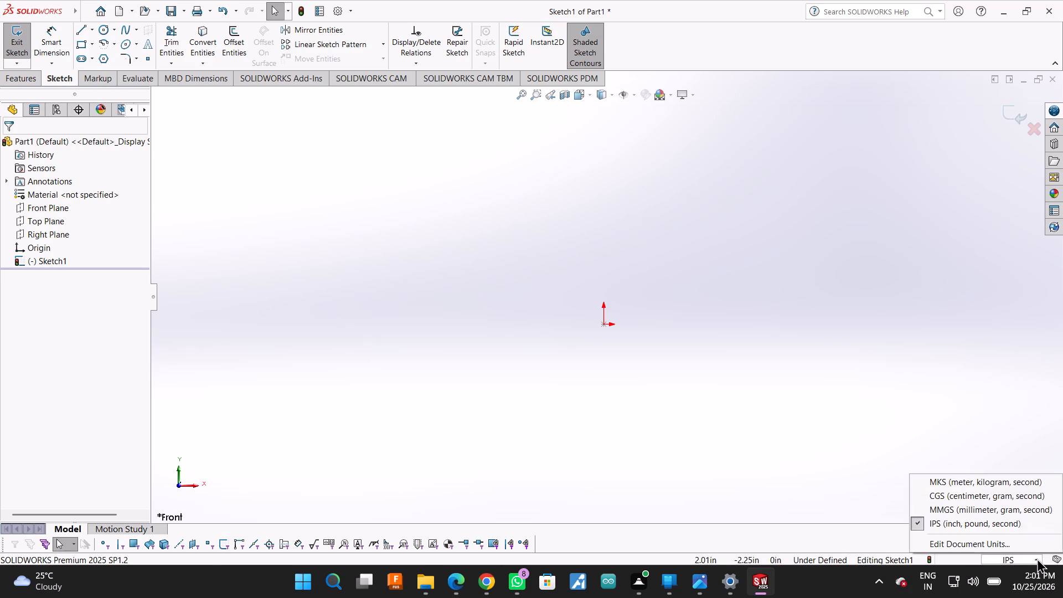
pyautogui.click(992, 503)
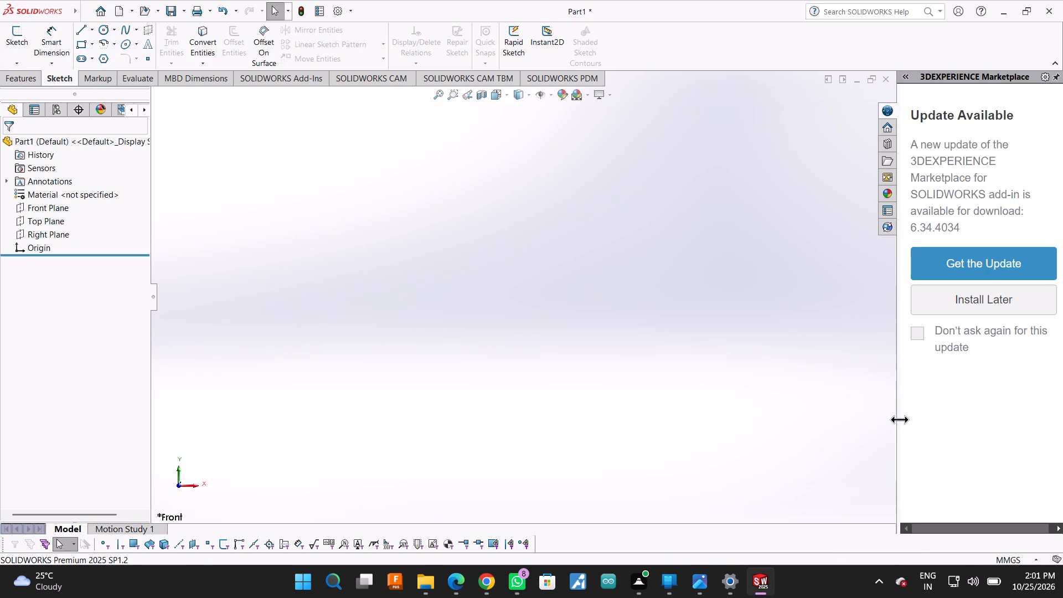
# Open a new sketch on the Front Plane.
pyautogui.moveTo(898, 419); pyautogui.dragTo(1062, 444)
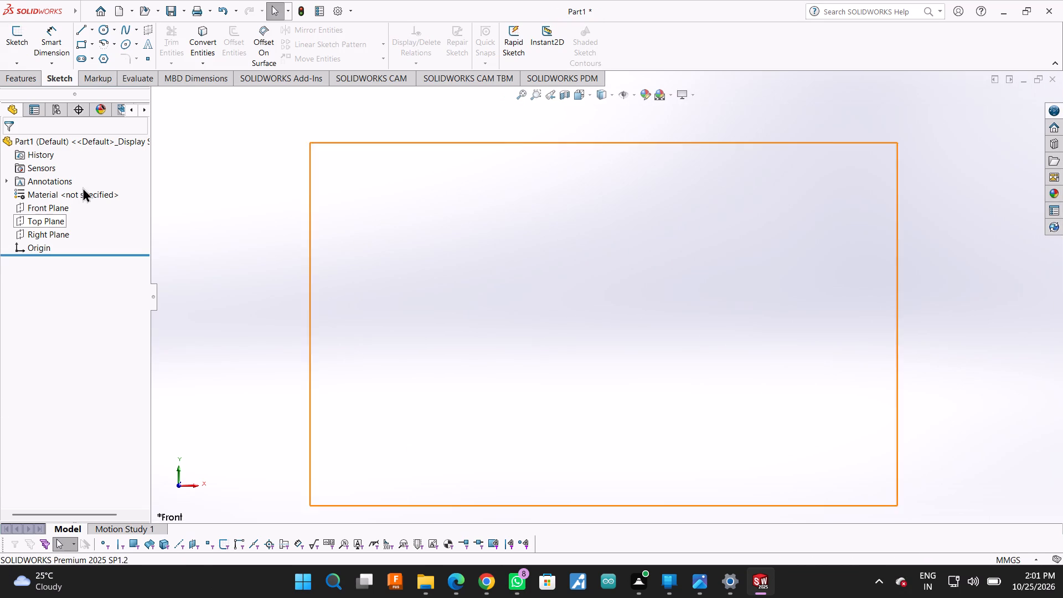
pyautogui.click(47, 207)
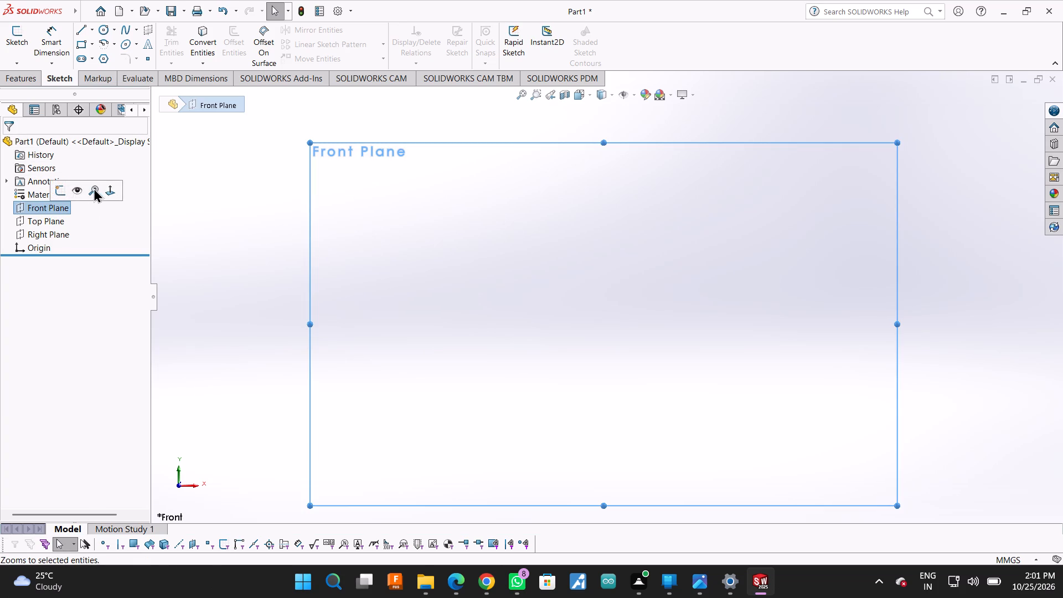
pyautogui.click(63, 190)
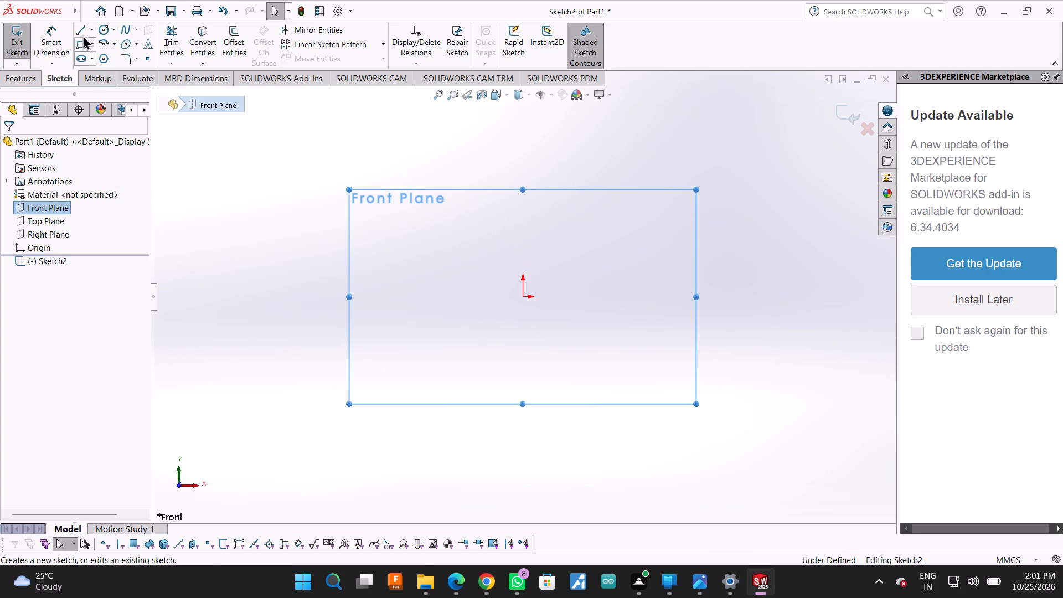
# Draw a closed stepped line profile from the origin, about 32 mm tall, with a horizontal arm extending toward negative X.
pyautogui.click(80, 29)
pyautogui.scroll(-3, 574, 290)
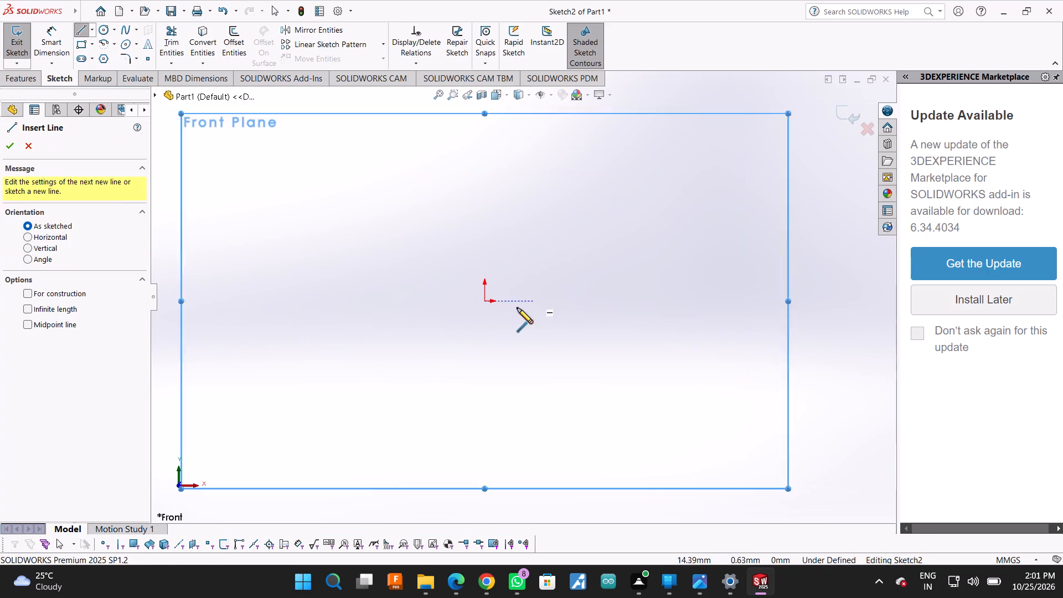
pyautogui.scroll(-1, 517, 308)
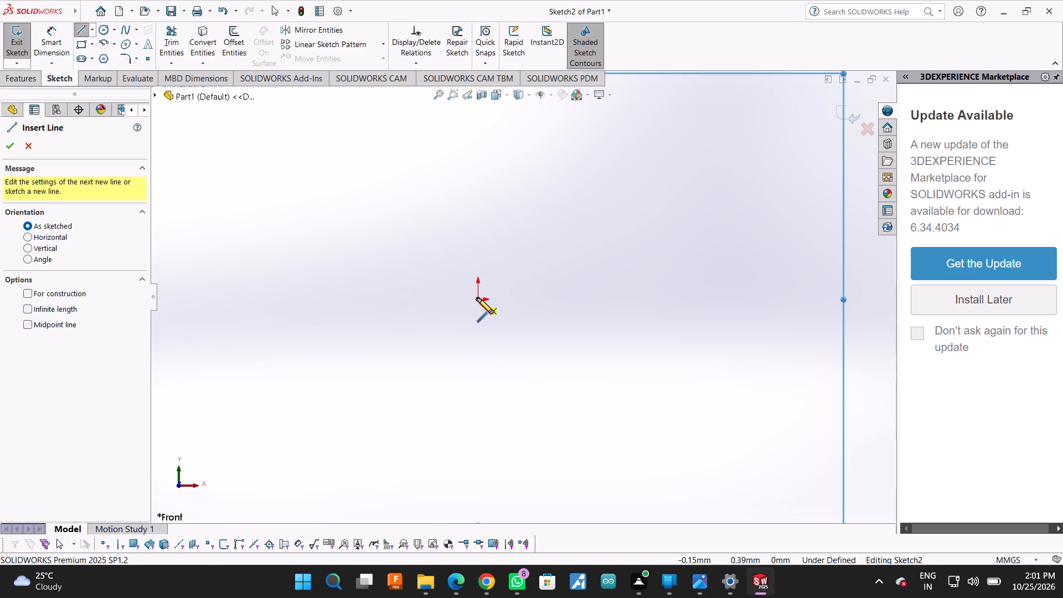
pyautogui.scroll(-4, 477, 298)
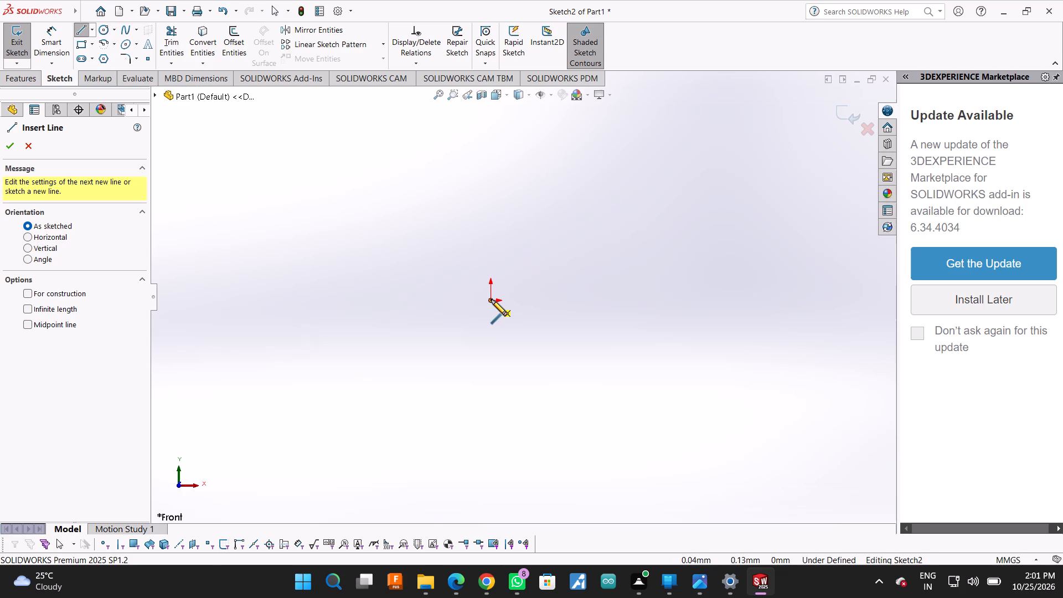
pyautogui.click(491, 300)
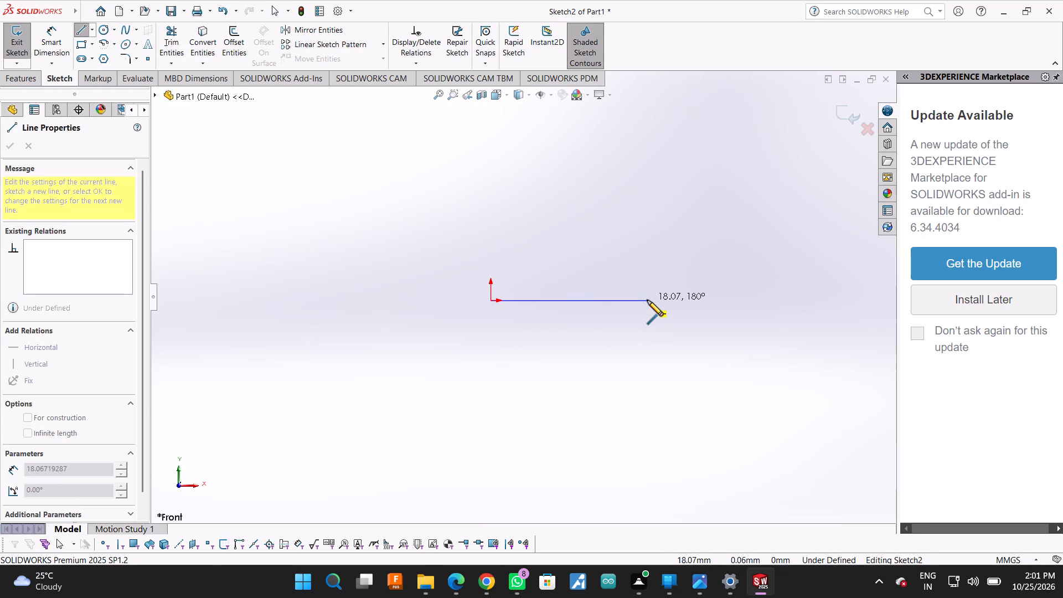
pyautogui.click(427, 300)
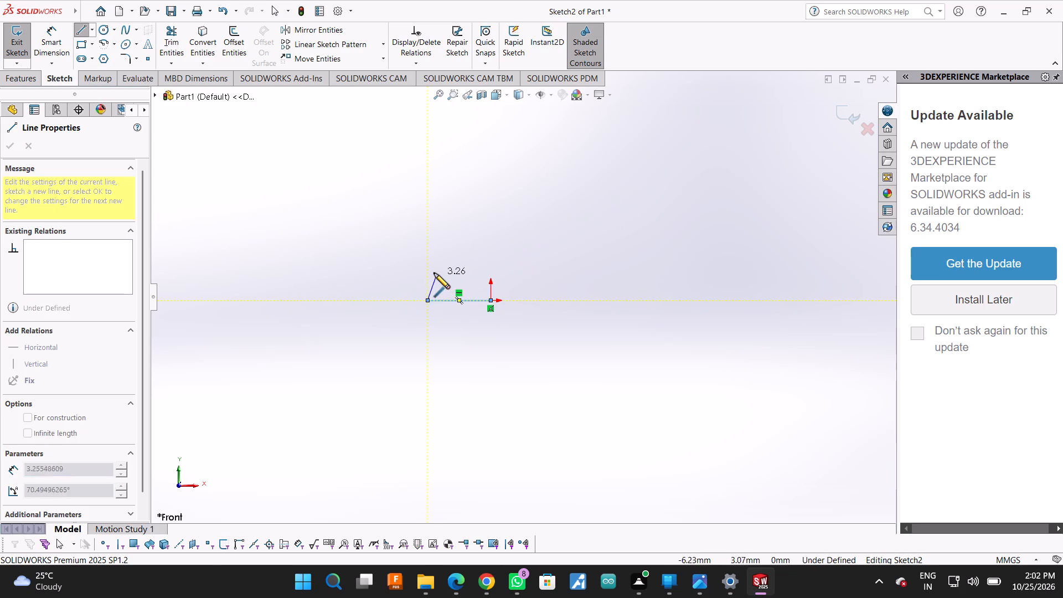
pyautogui.click(426, 267)
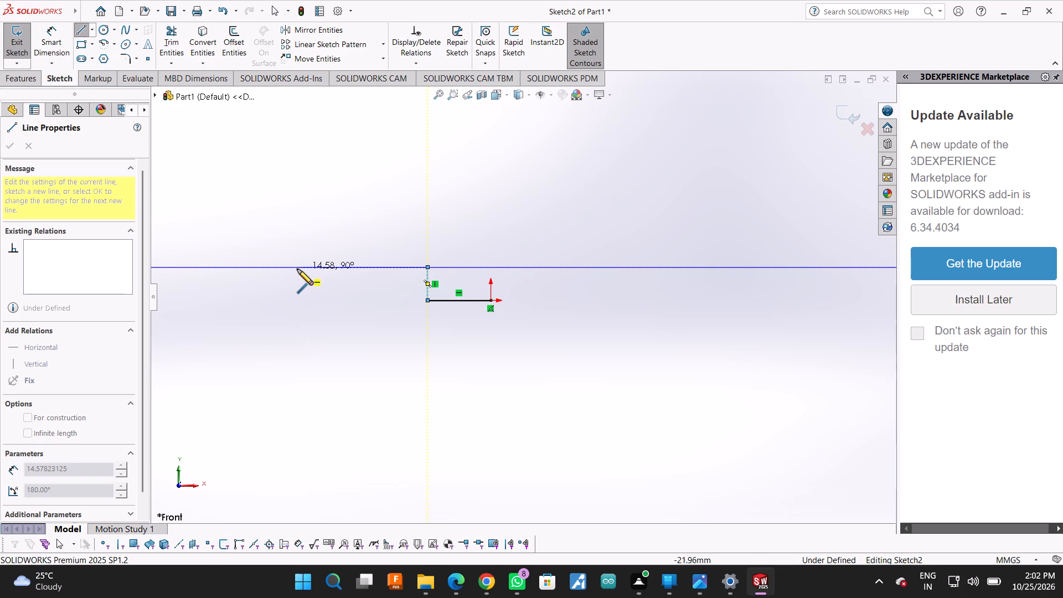
pyautogui.click(198, 269)
pyautogui.click(197, 226)
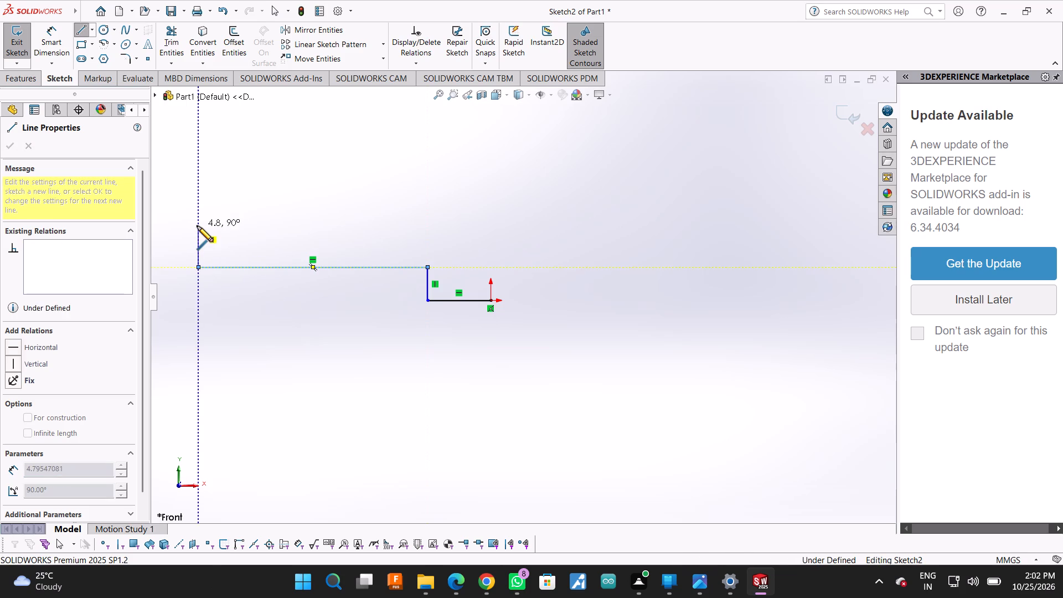
pyautogui.click(457, 224)
pyautogui.scroll(5, 455, 370)
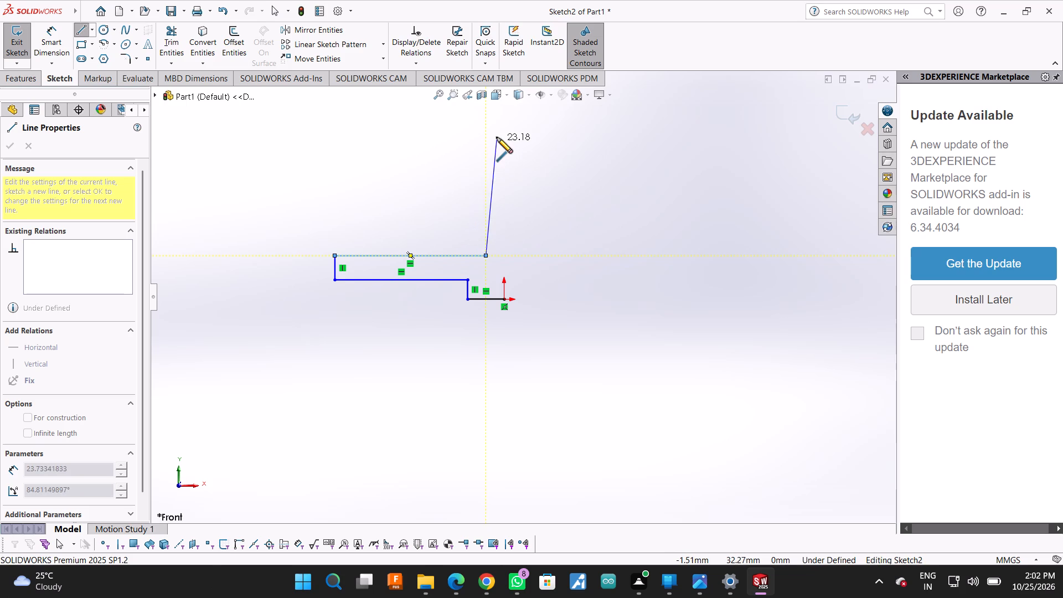
pyautogui.click(487, 138)
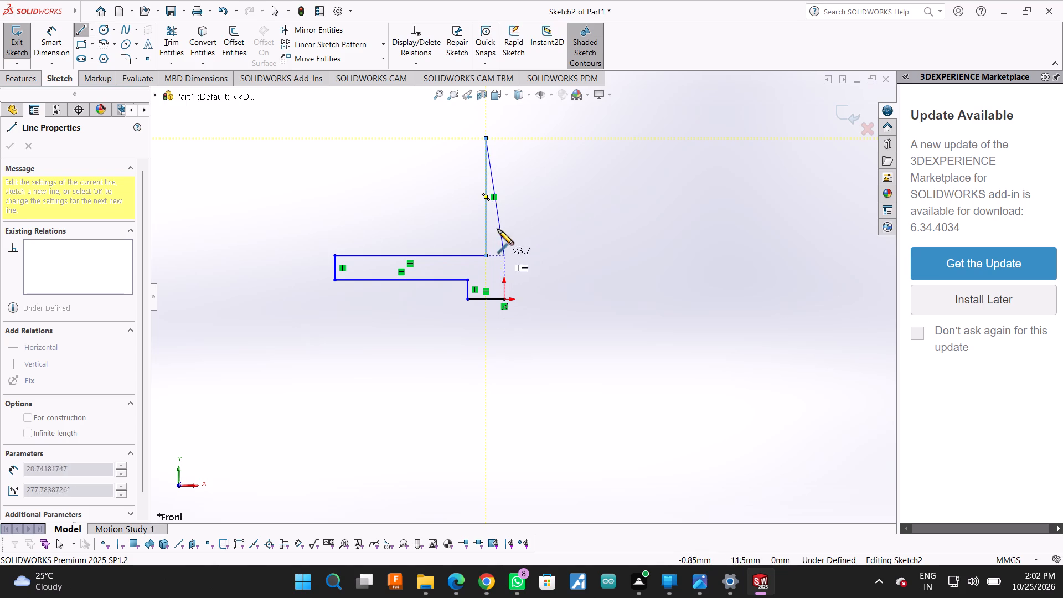
pyautogui.click(505, 138)
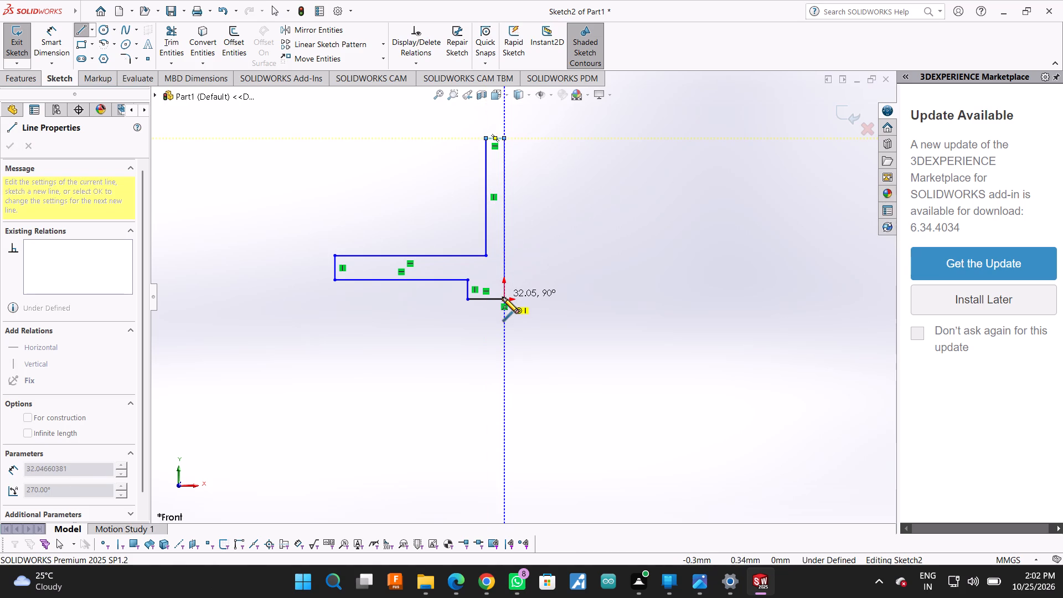
pyautogui.click(503, 297)
pyautogui.scroll(-3, 500, 315)
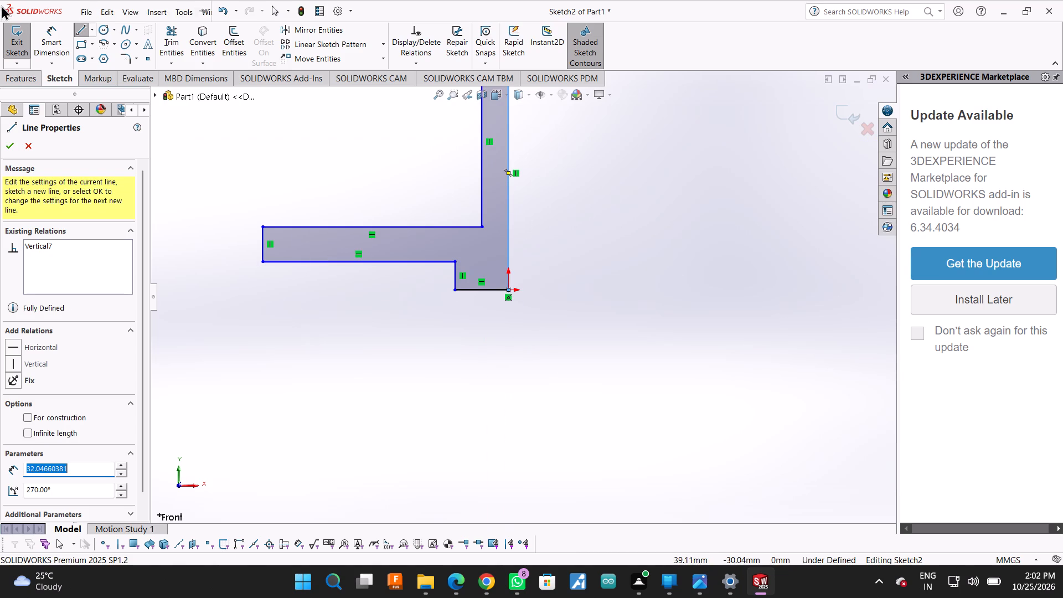
pyautogui.click(11, 149)
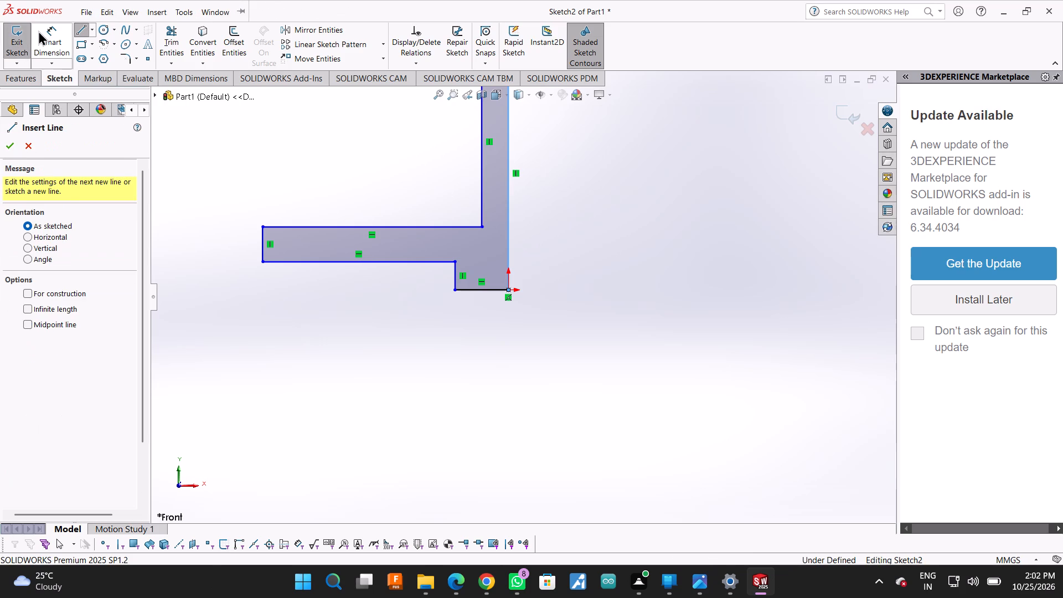
# Dimension the short bottom edge of the profile at the origin to 30 mm.
pyautogui.click(39, 30)
pyautogui.scroll(-1, 398, 220)
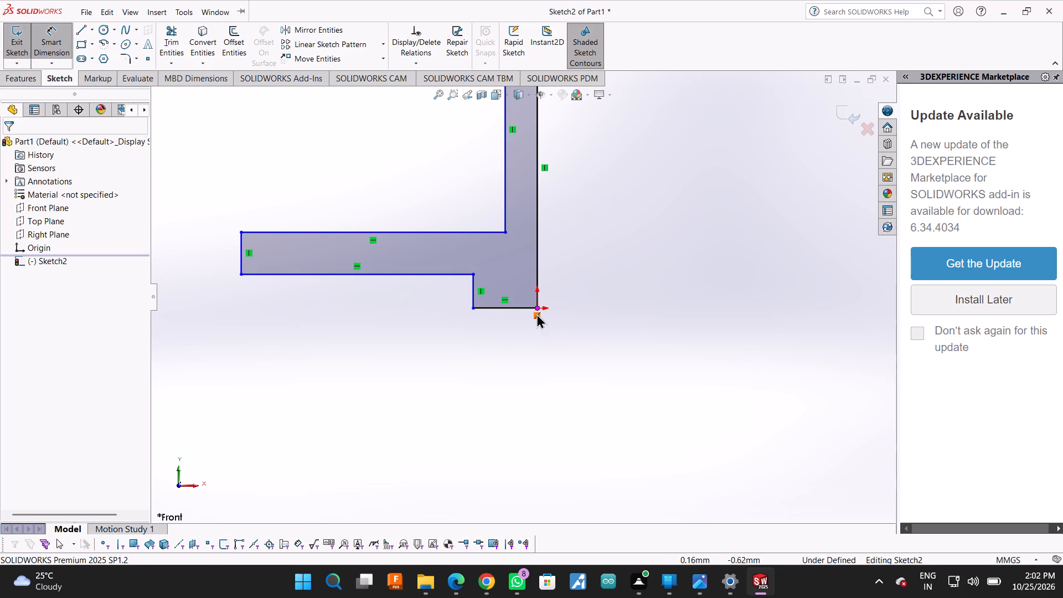
pyautogui.click(518, 310)
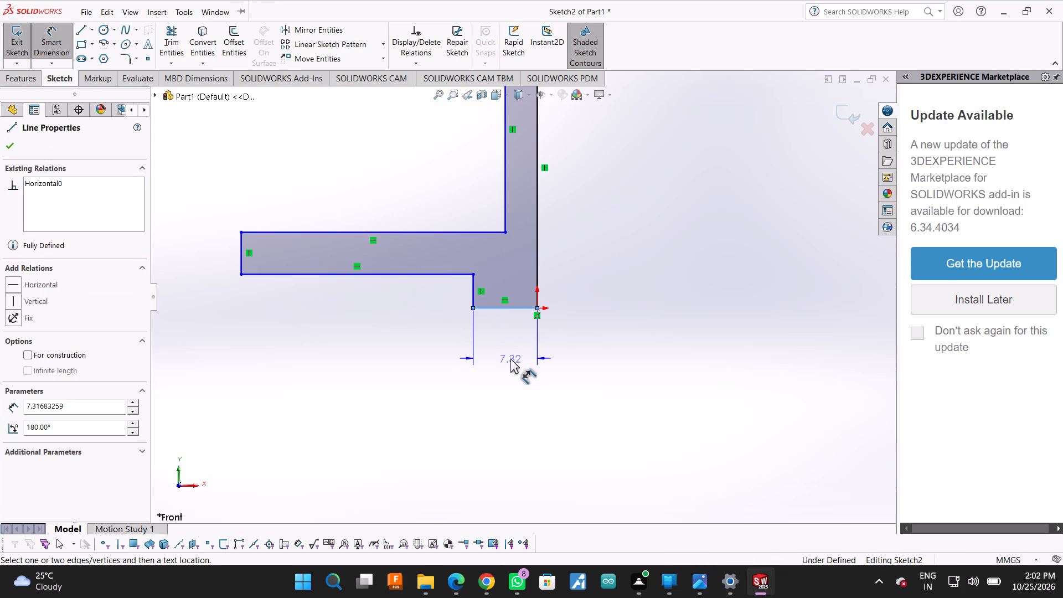
pyautogui.click(510, 358)
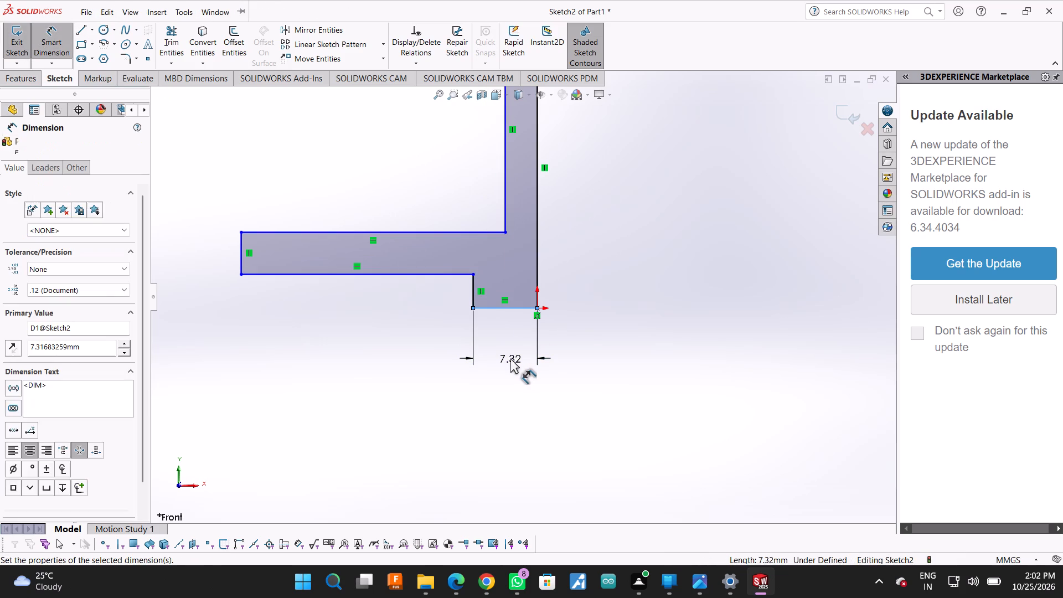
pyautogui.write('30')
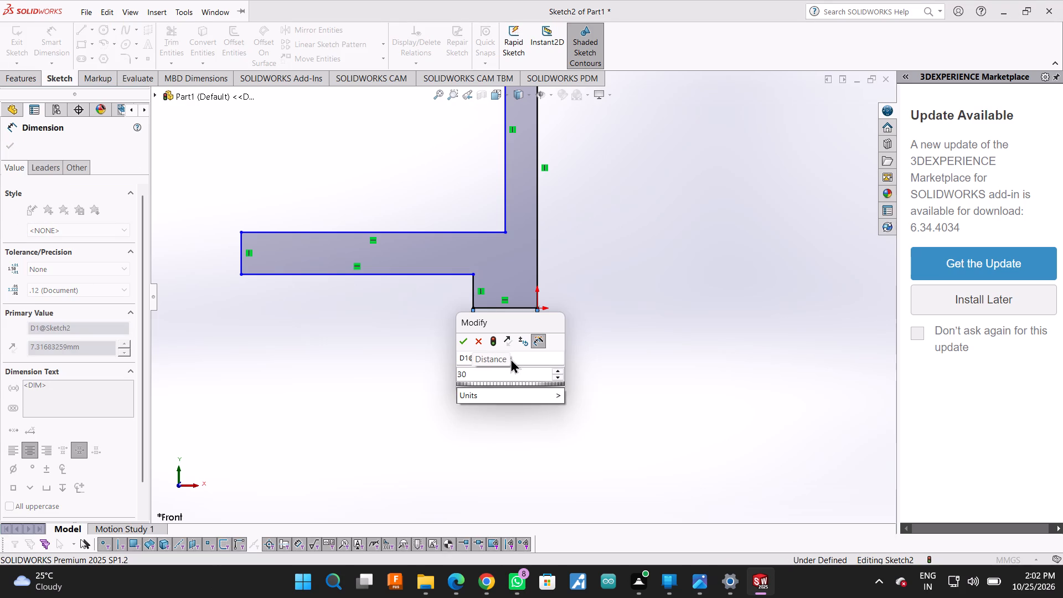
pyautogui.press('Return')
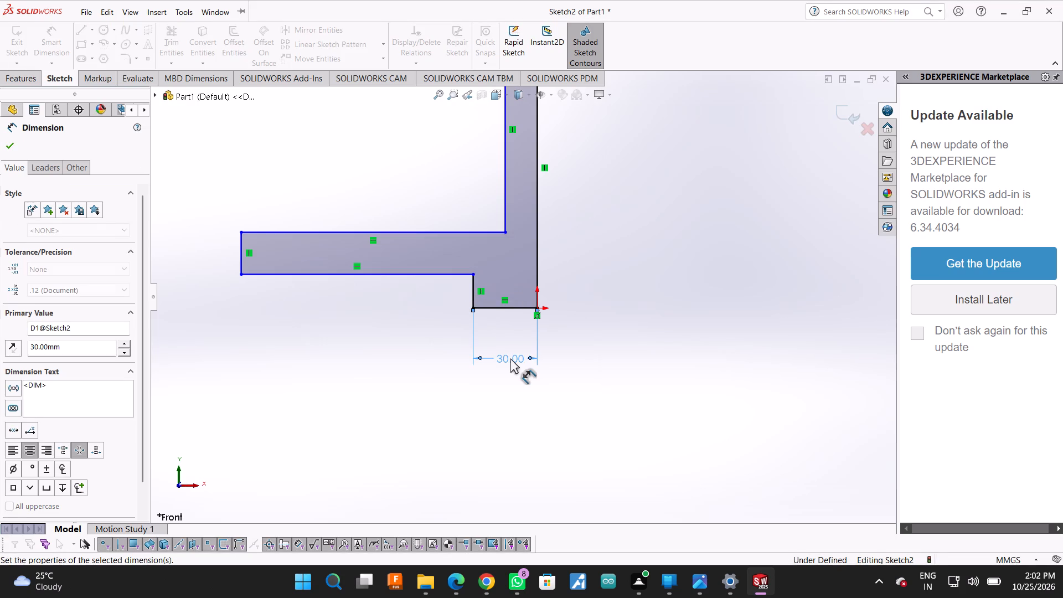
# Dimension the short vertical step edge below the horizontal arm to 8 mm.
pyautogui.click(472, 294)
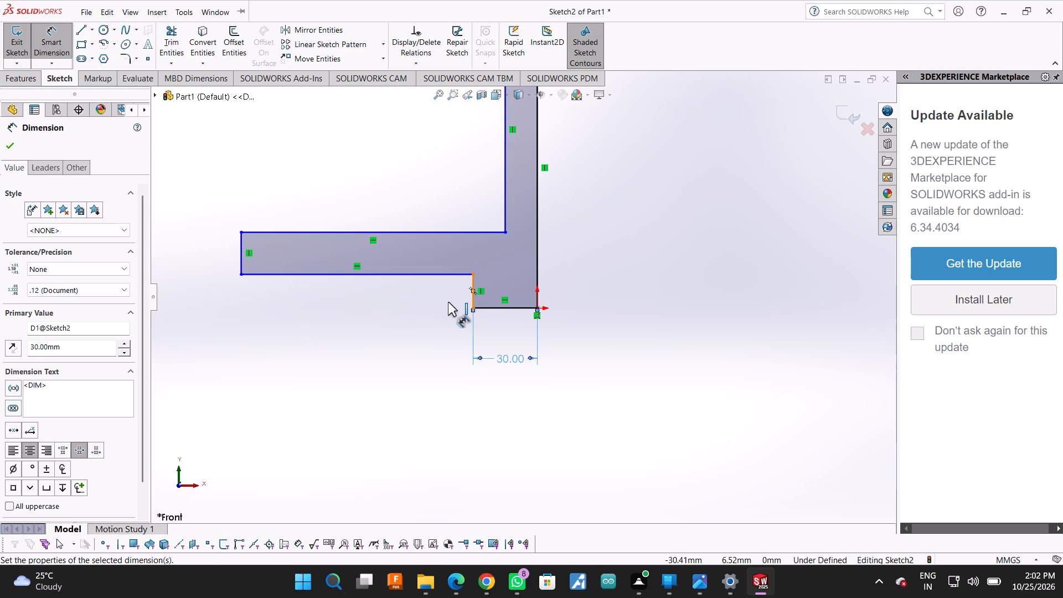
pyautogui.click(438, 303)
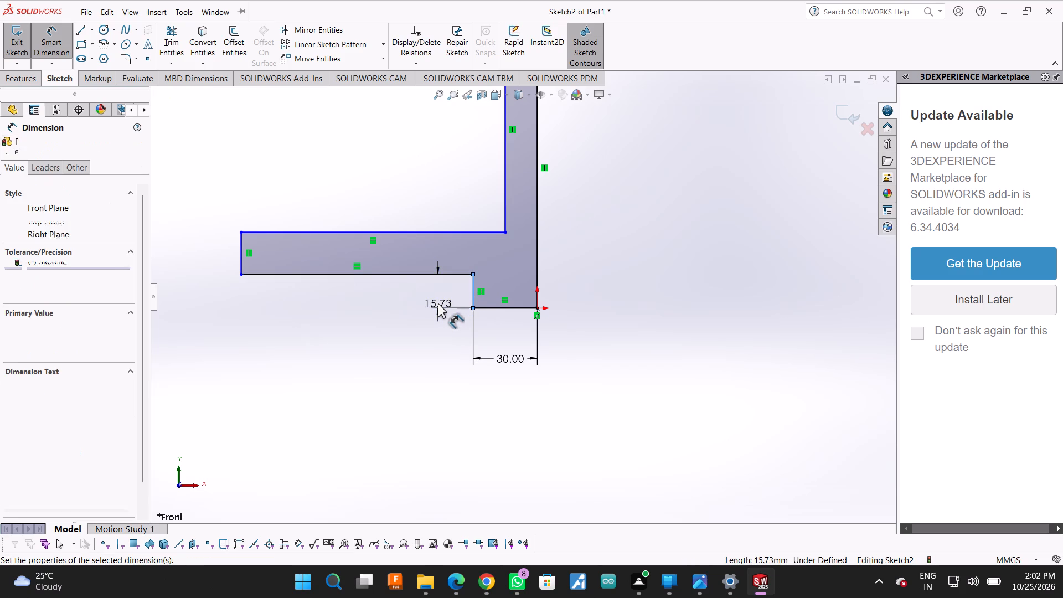
pyautogui.press('8')
pyautogui.press('Return')
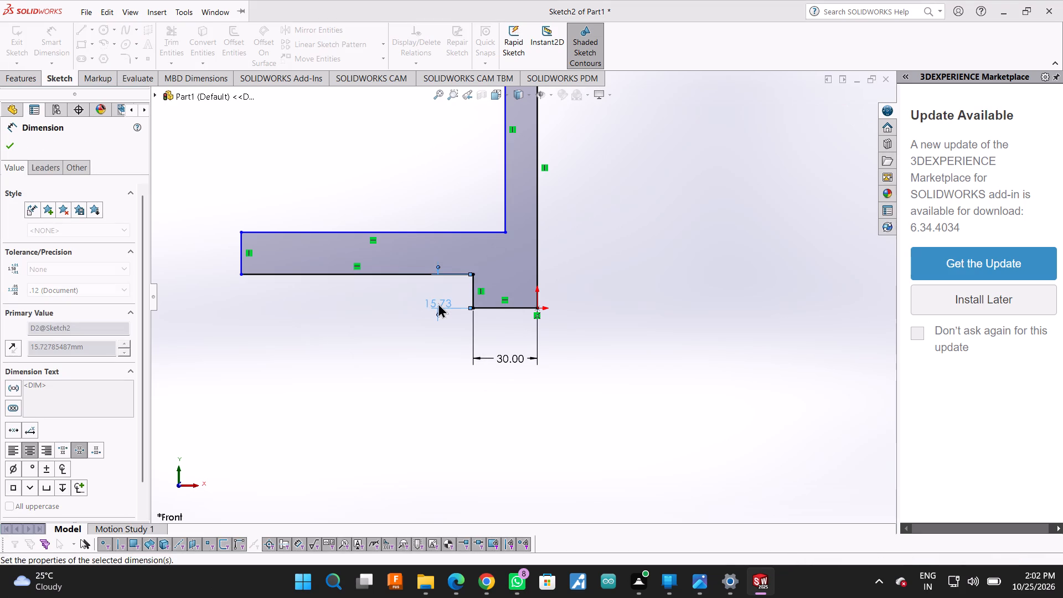
# Dimension the underside of the horizontal arm, trying a length of 65 mm, and undo that value.
pyautogui.click(403, 288)
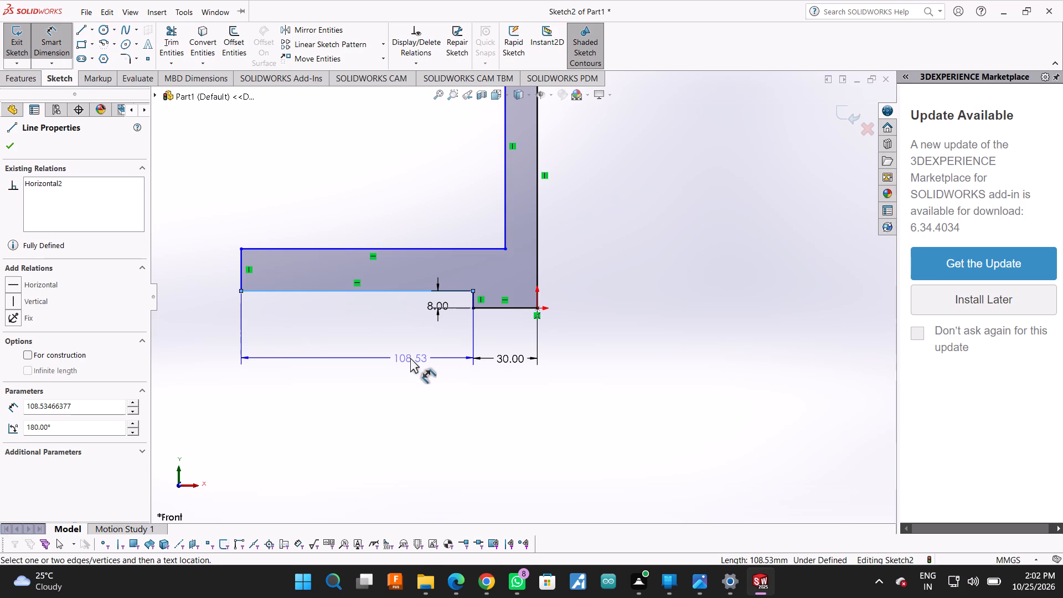
pyautogui.click(410, 358)
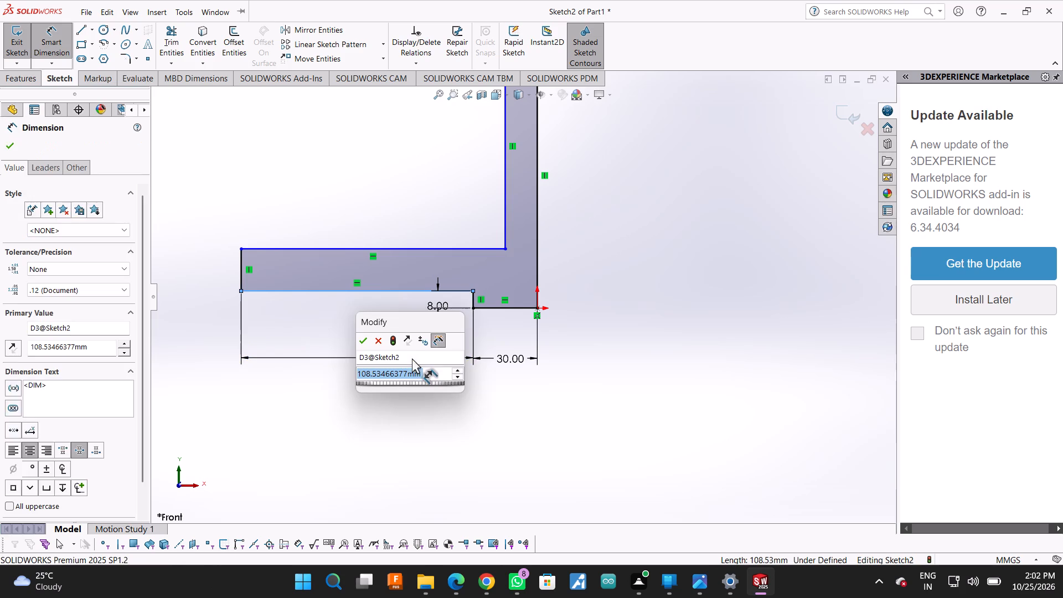
pyautogui.write('65')
pyautogui.press('Return')
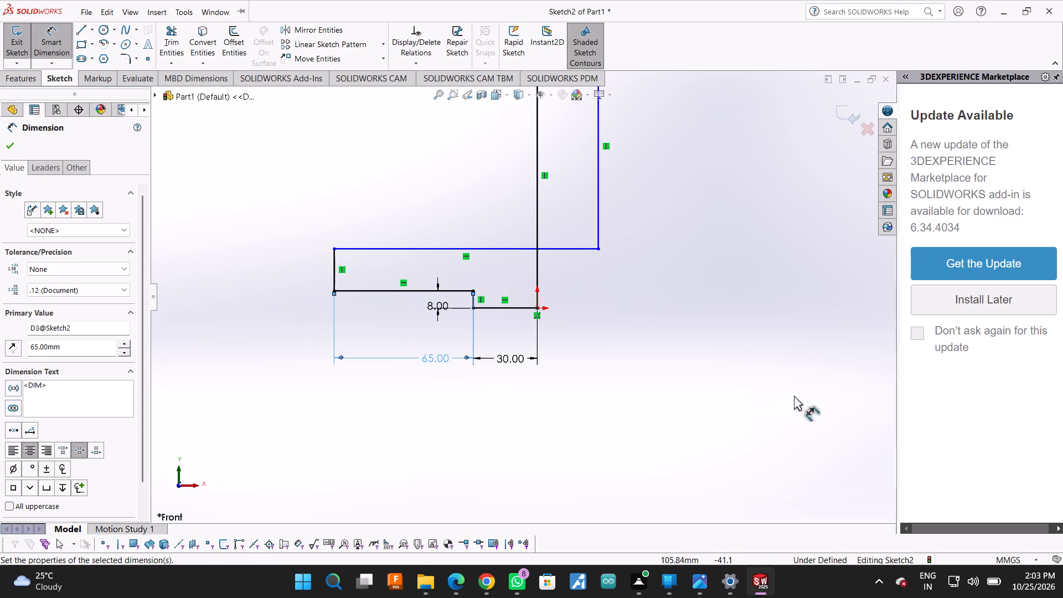
pyautogui.hotkey('ctrl', 'z')
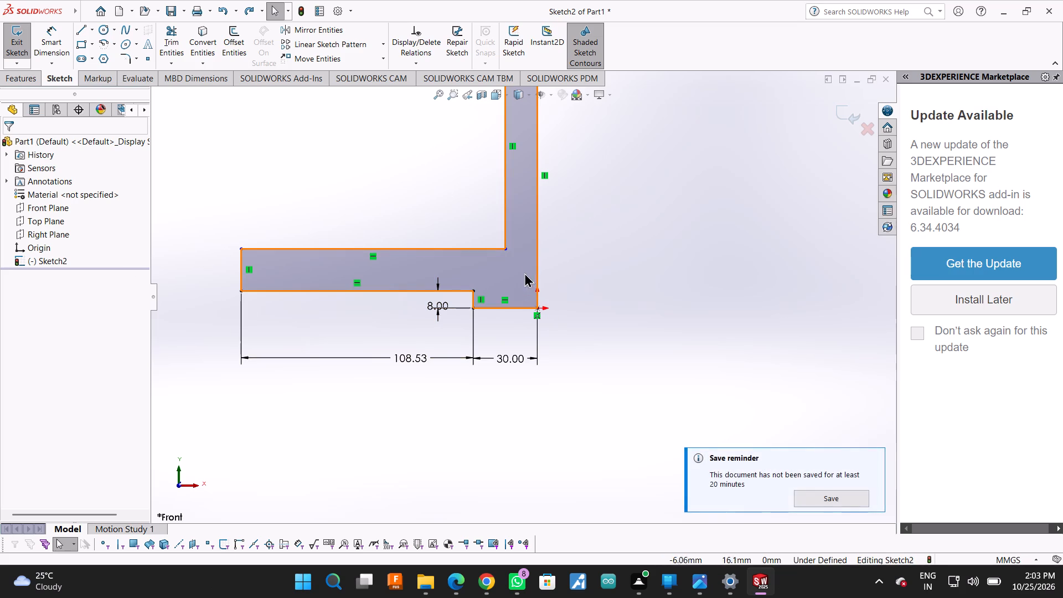
# Dimension the long vertical edge rising from the origin to 65 mm.
pyautogui.click(64, 36)
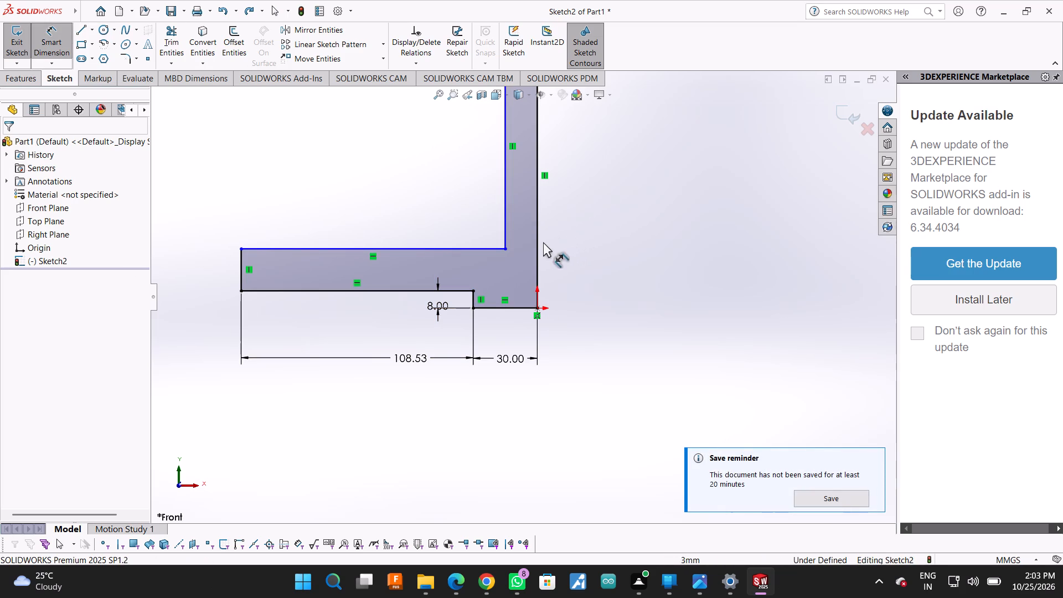
pyautogui.click(537, 244)
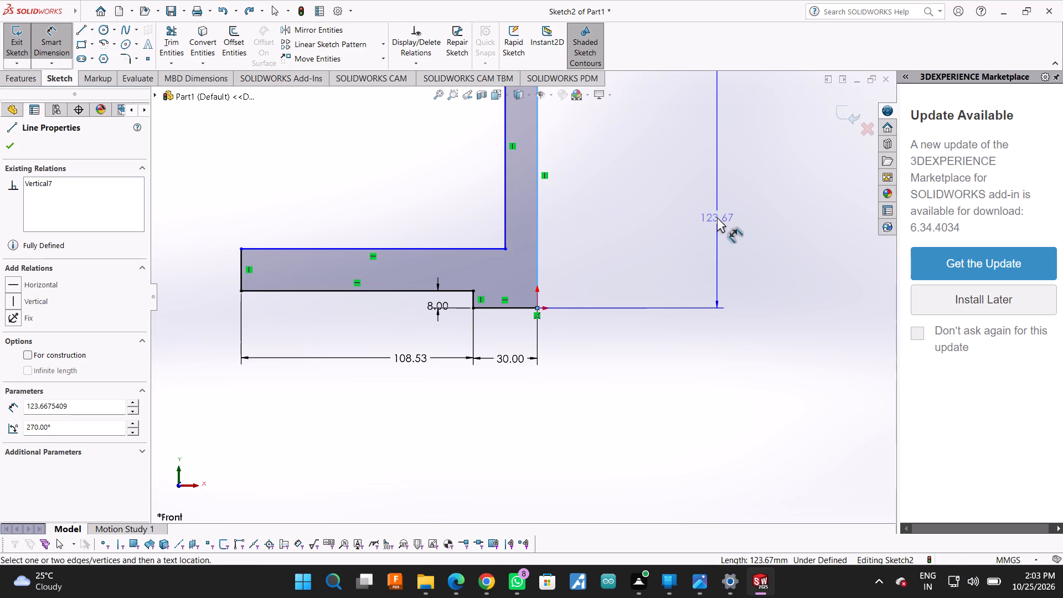
pyautogui.click(717, 217)
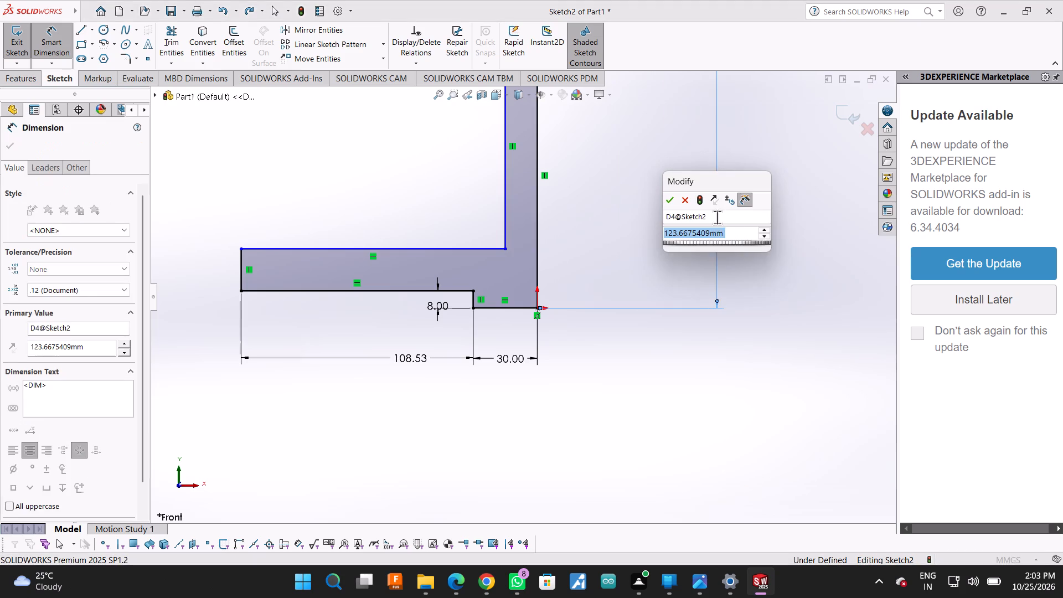
pyautogui.write('65')
pyautogui.press('Return')
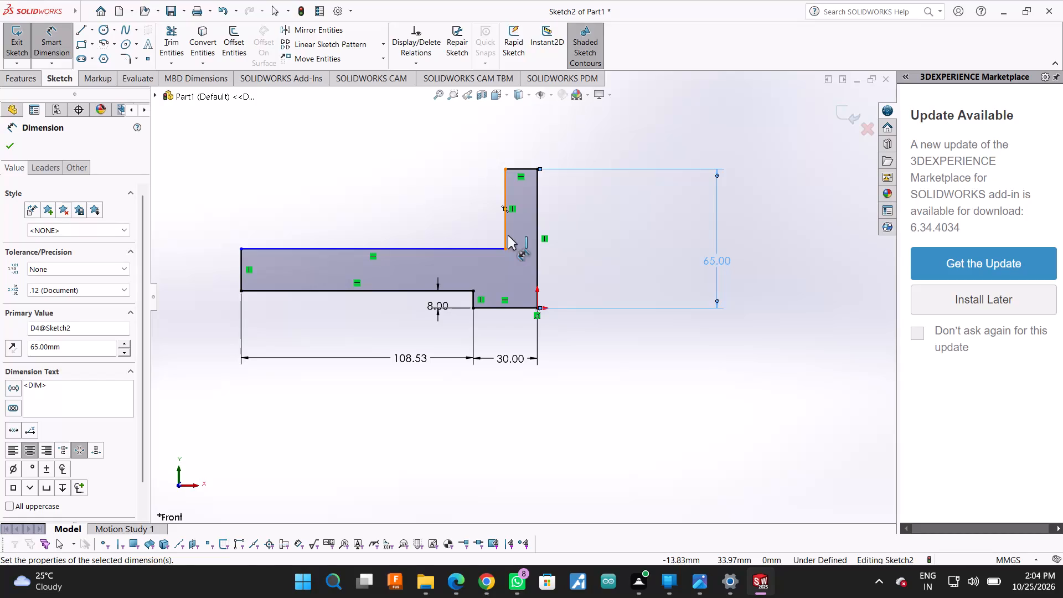
# Set the length dimension of the horizontal arm's underside to 95 mm.
pyautogui.click(399, 357)
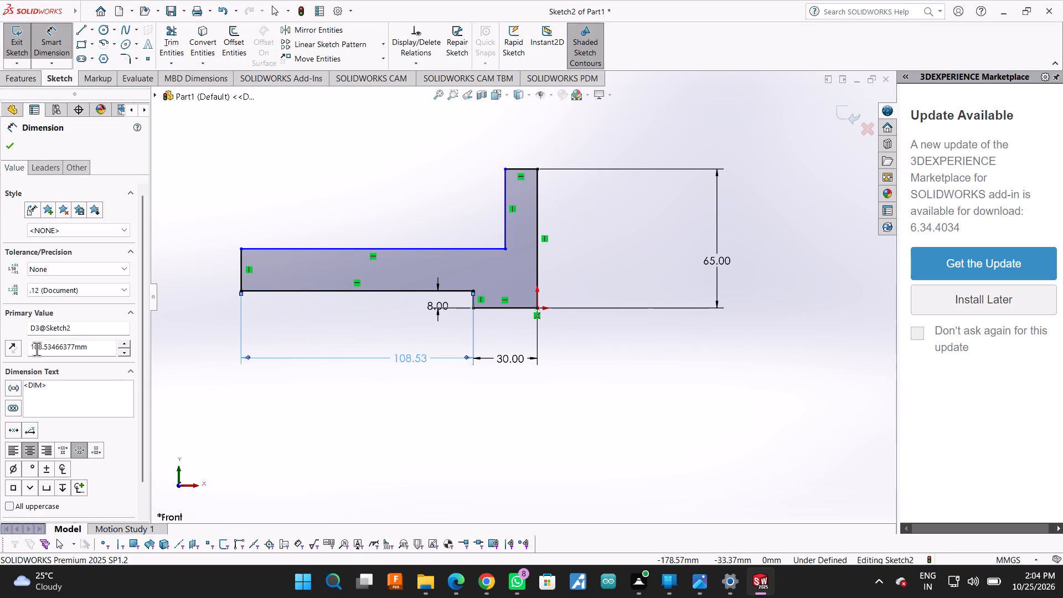
pyautogui.doubleClick(58, 342)
pyautogui.write('95')
pyautogui.press('Return')
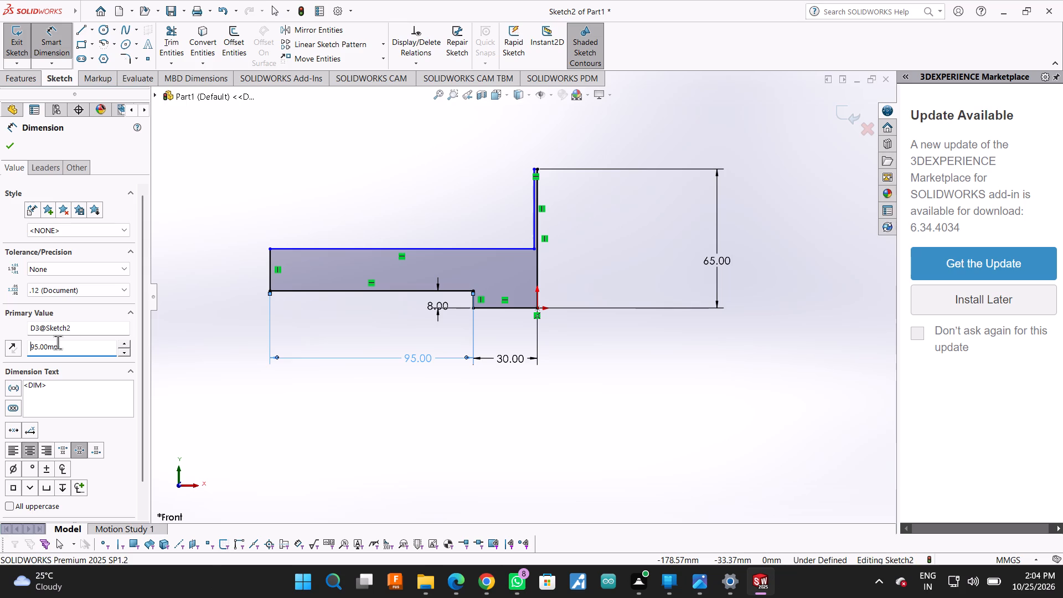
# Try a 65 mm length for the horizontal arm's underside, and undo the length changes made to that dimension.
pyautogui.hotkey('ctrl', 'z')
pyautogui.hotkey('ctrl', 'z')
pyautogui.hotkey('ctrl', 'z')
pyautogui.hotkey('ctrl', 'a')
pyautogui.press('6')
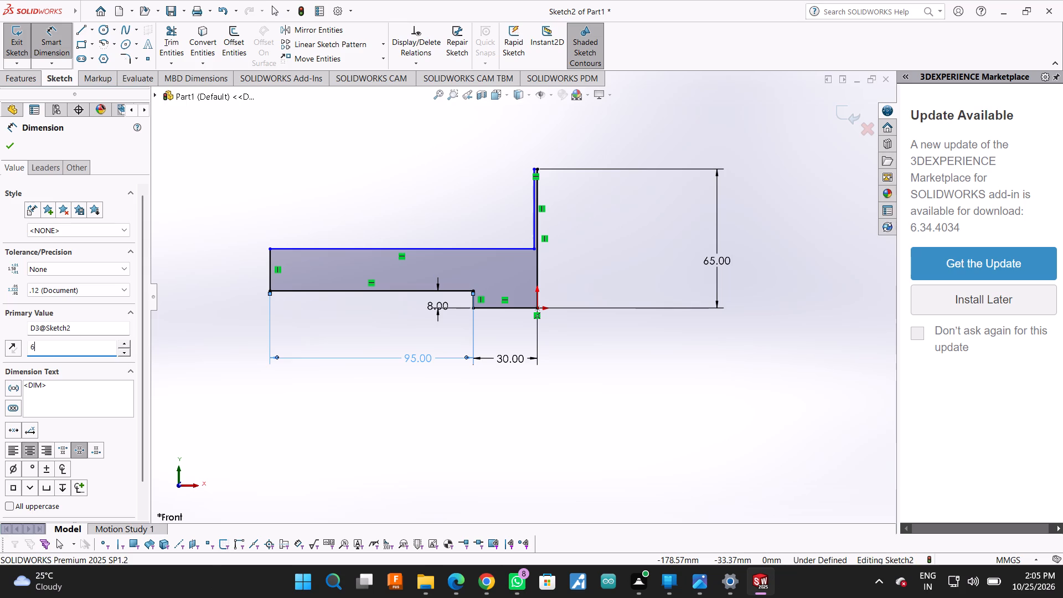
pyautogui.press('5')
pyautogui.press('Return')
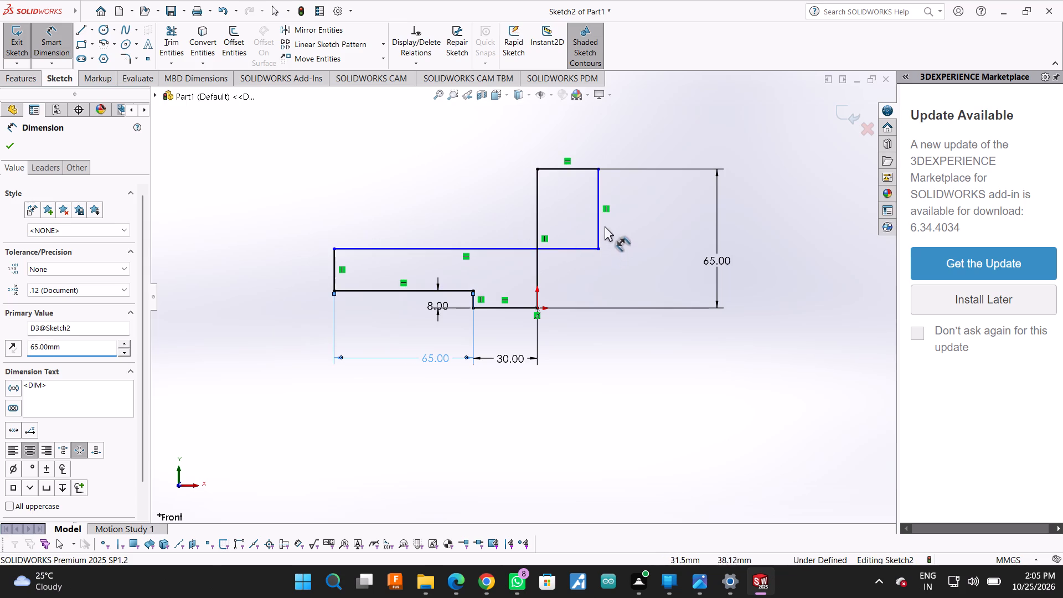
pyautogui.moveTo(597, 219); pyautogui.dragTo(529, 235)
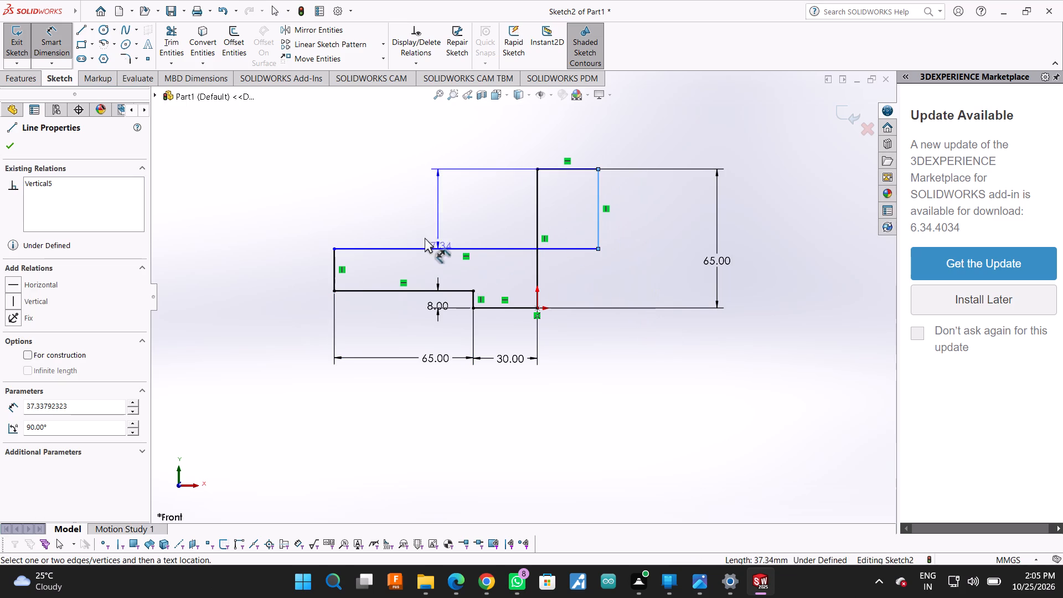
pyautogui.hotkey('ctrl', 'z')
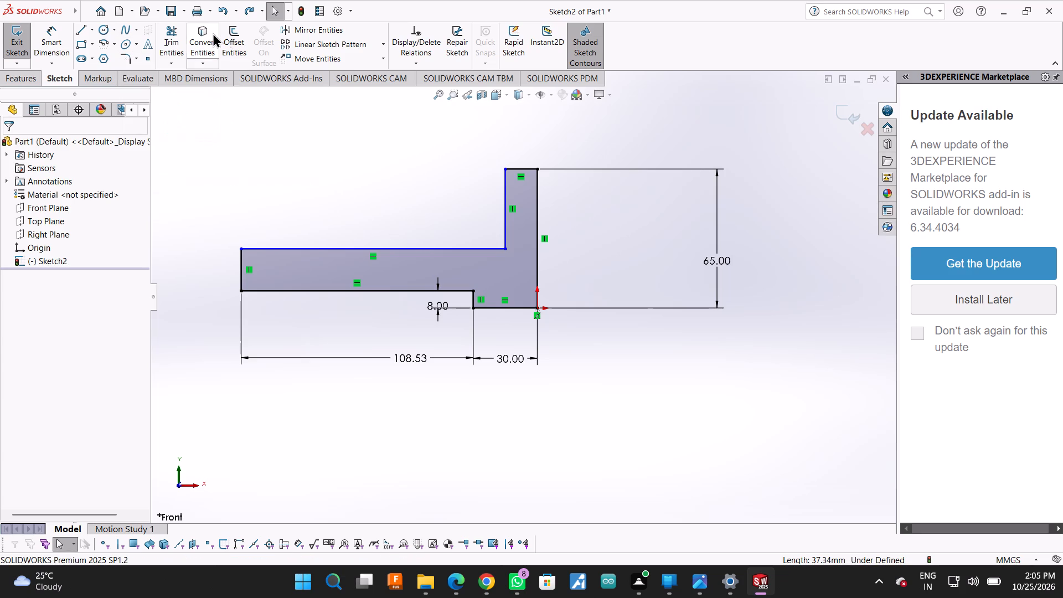
# Dimension the short vertical end edge of the horizontal arm to 8 mm.
pyautogui.click(32, 24)
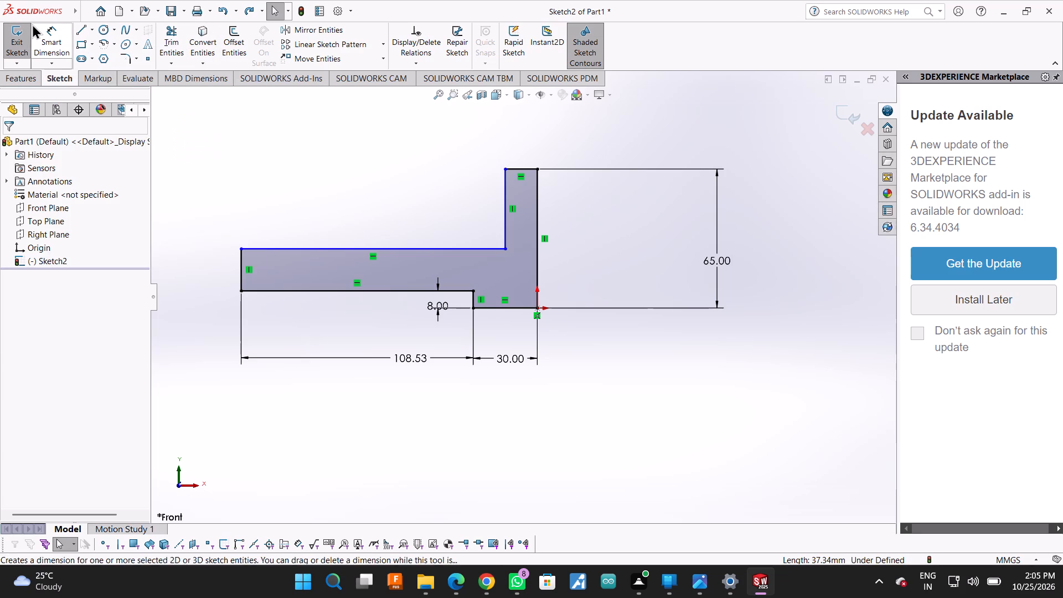
pyautogui.click(242, 275)
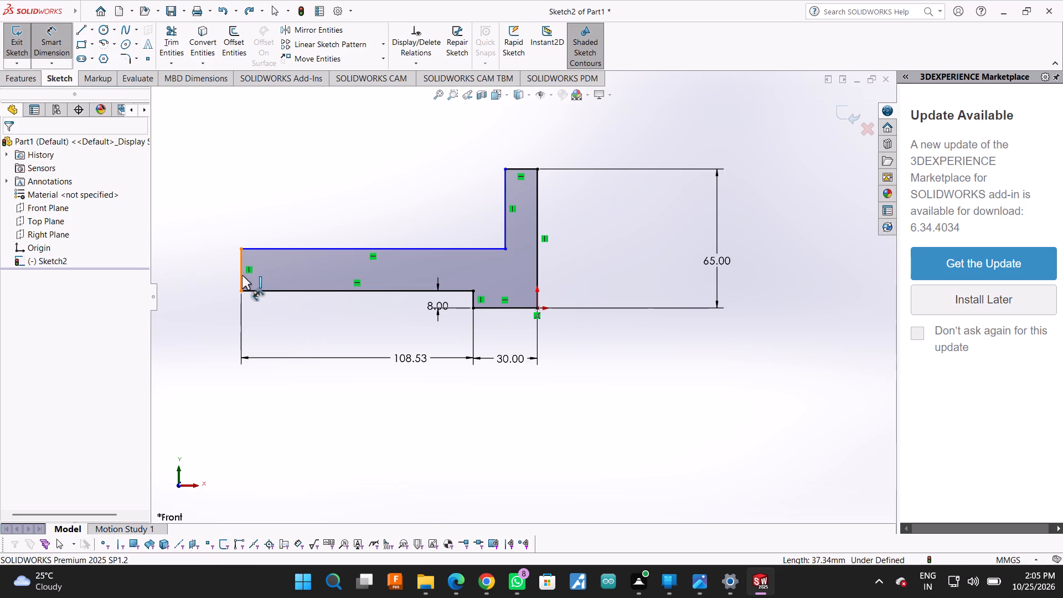
pyautogui.click(223, 282)
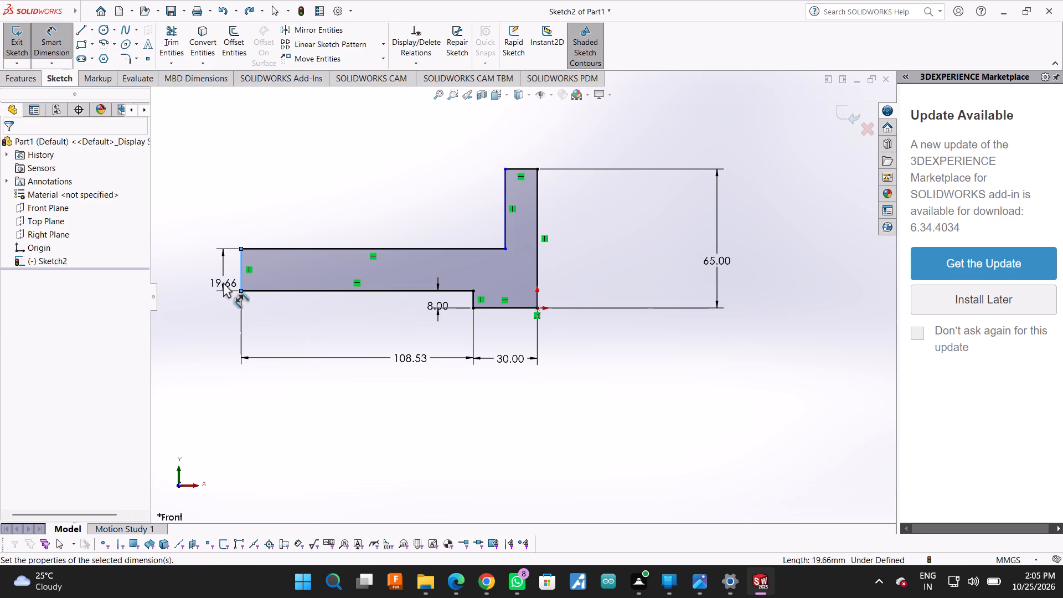
pyautogui.press('8')
pyautogui.press('Return')
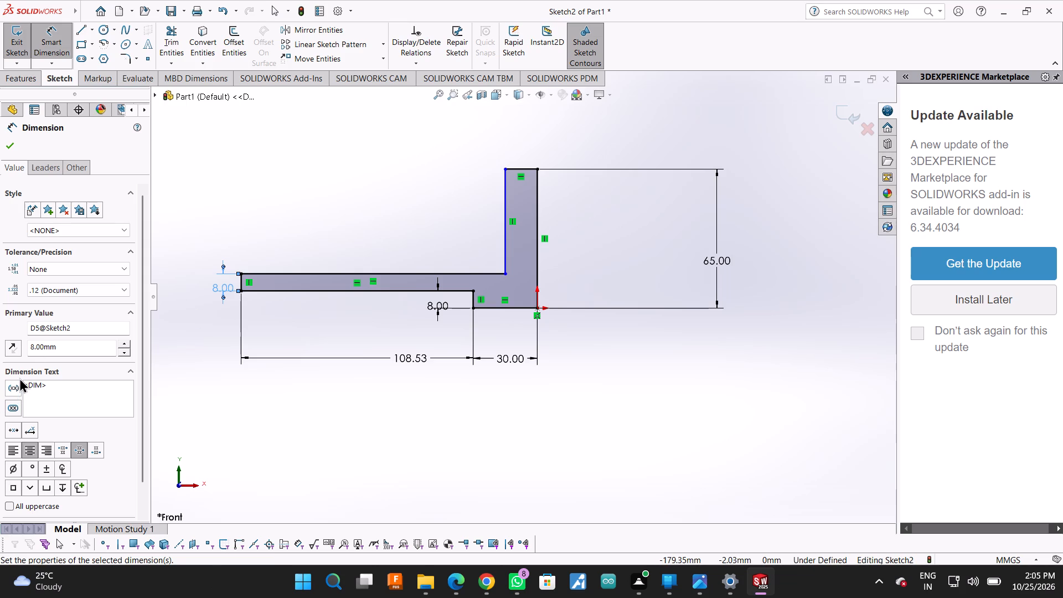
# Dimension the upper edge of the horizontal arm to 80 mm.
pyautogui.click(321, 273)
pyautogui.click(319, 245)
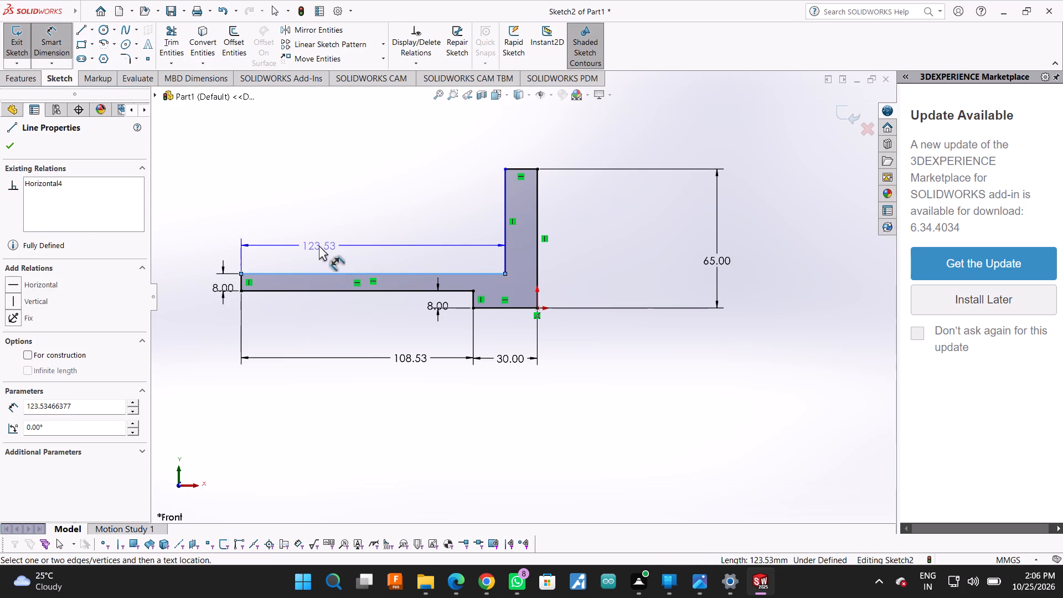
pyautogui.write('80')
pyautogui.press('Return')
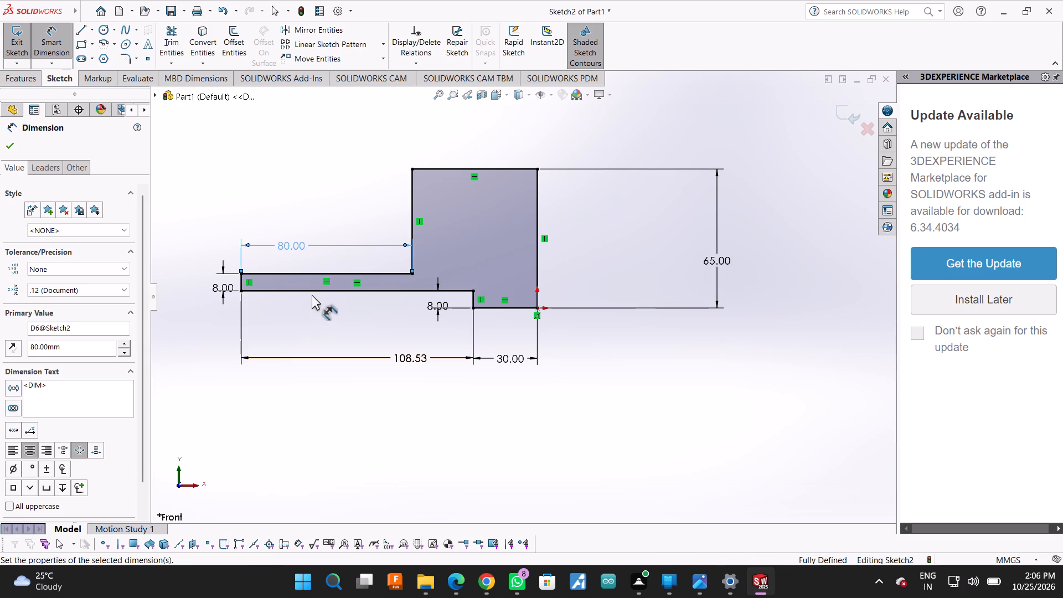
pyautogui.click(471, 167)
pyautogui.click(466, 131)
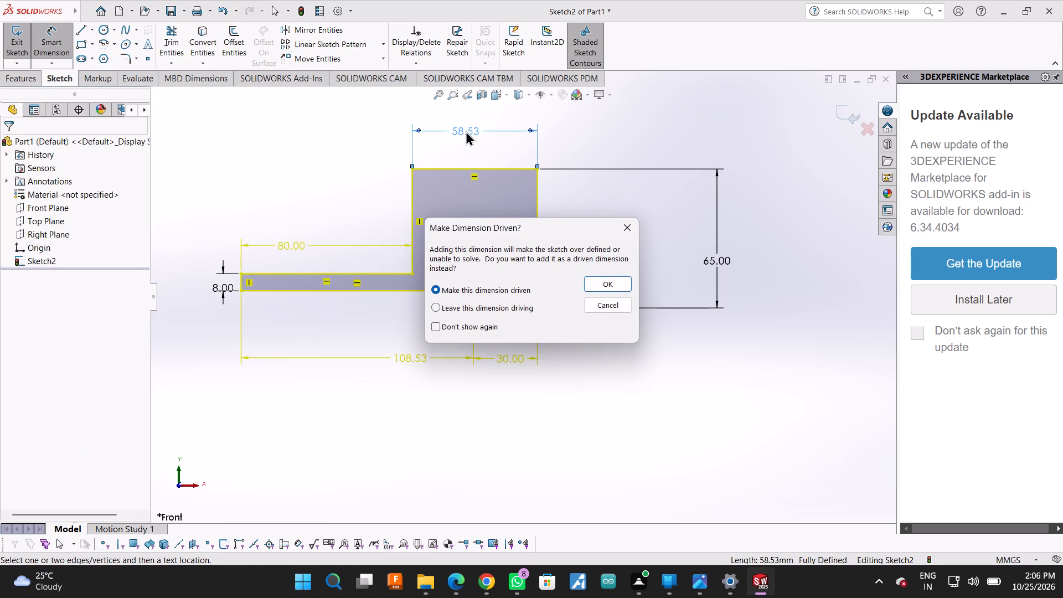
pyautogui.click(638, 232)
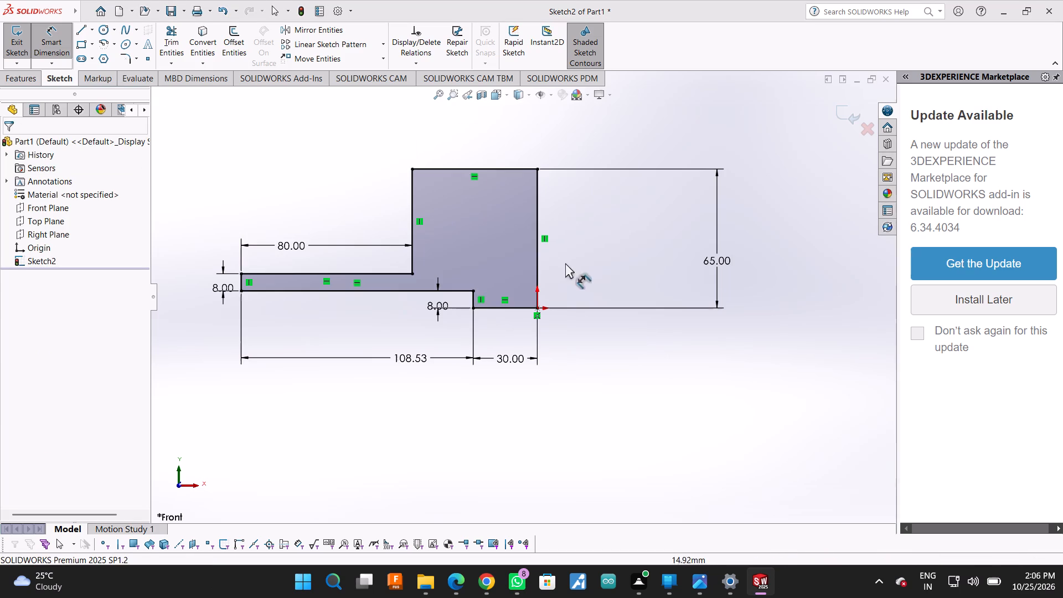
# Set the length dimension of the horizontal arm's underside to 65 mm.
pyautogui.click(364, 355)
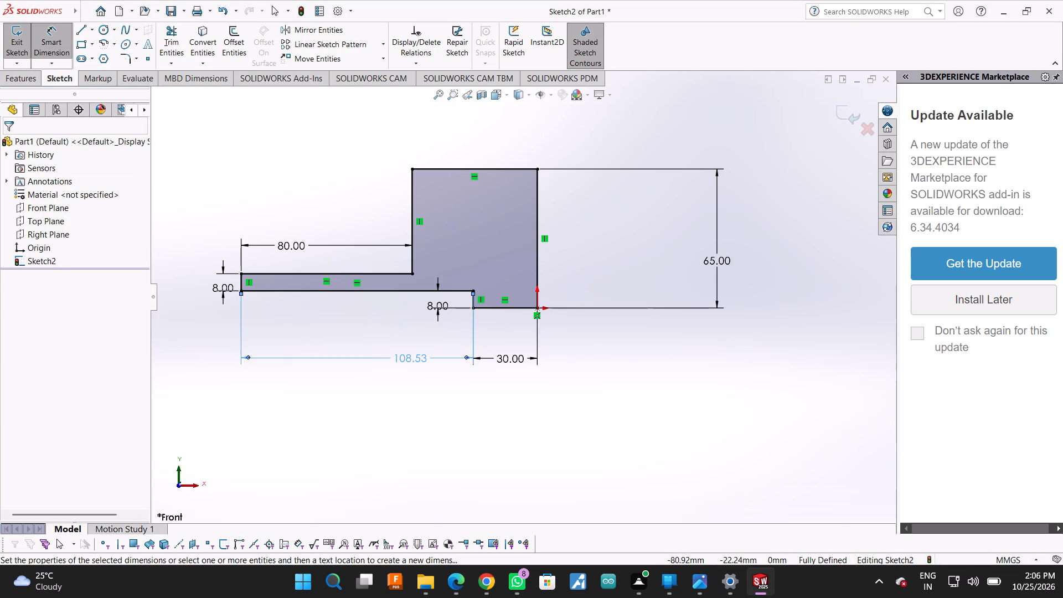
pyautogui.write('15')
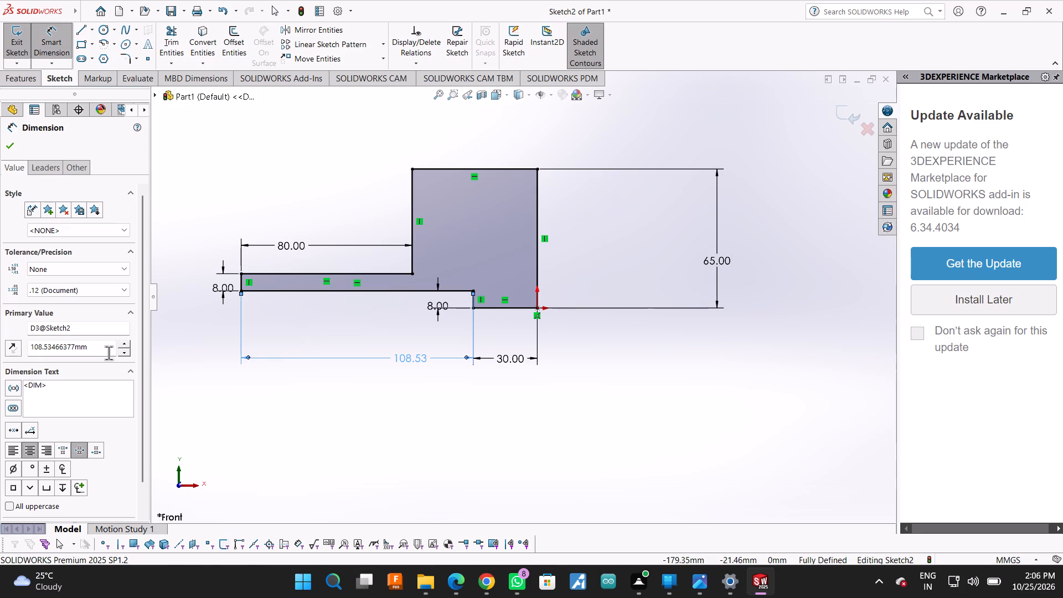
pyautogui.doubleClick(109, 353)
pyautogui.press('9')
pyautogui.press('BackSpace')
pyautogui.write('65')
pyautogui.press('Return')
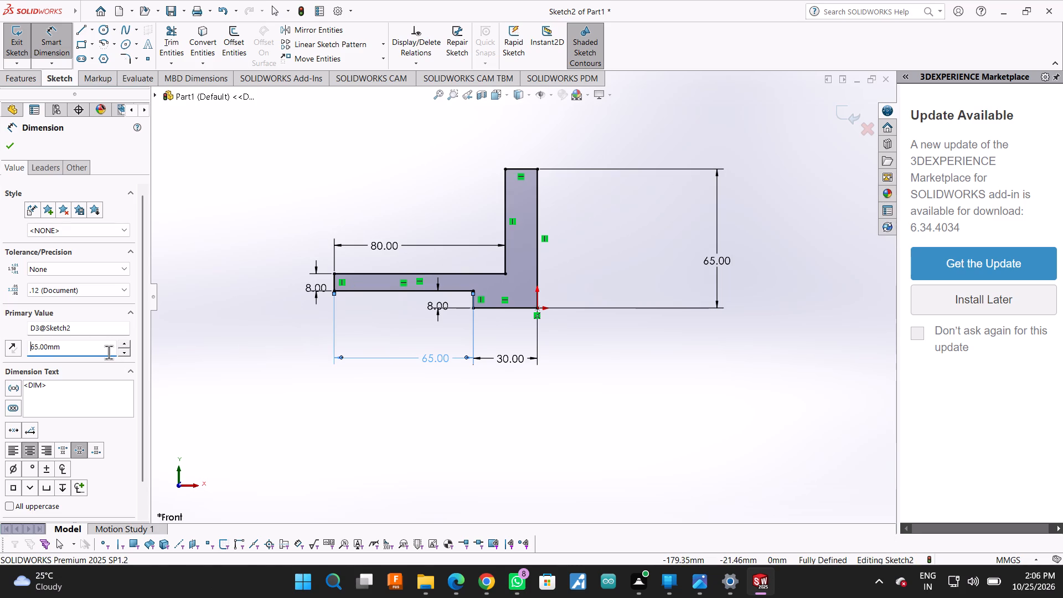
pyautogui.click(575, 346)
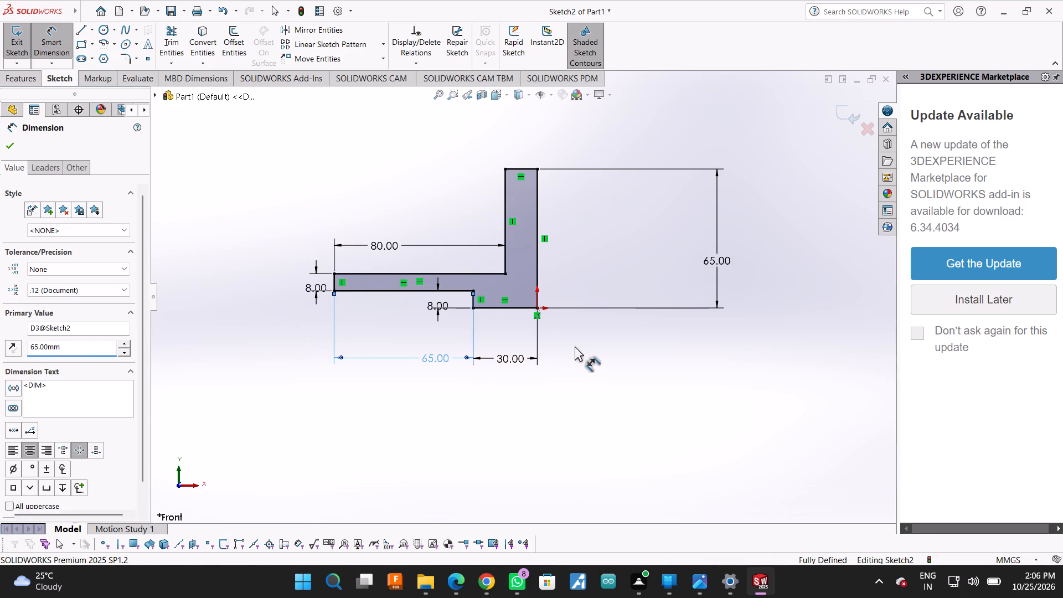
# Add a driven dimension for the width of the vertical arm's top edge and finish dimensioning.
pyautogui.click(522, 171)
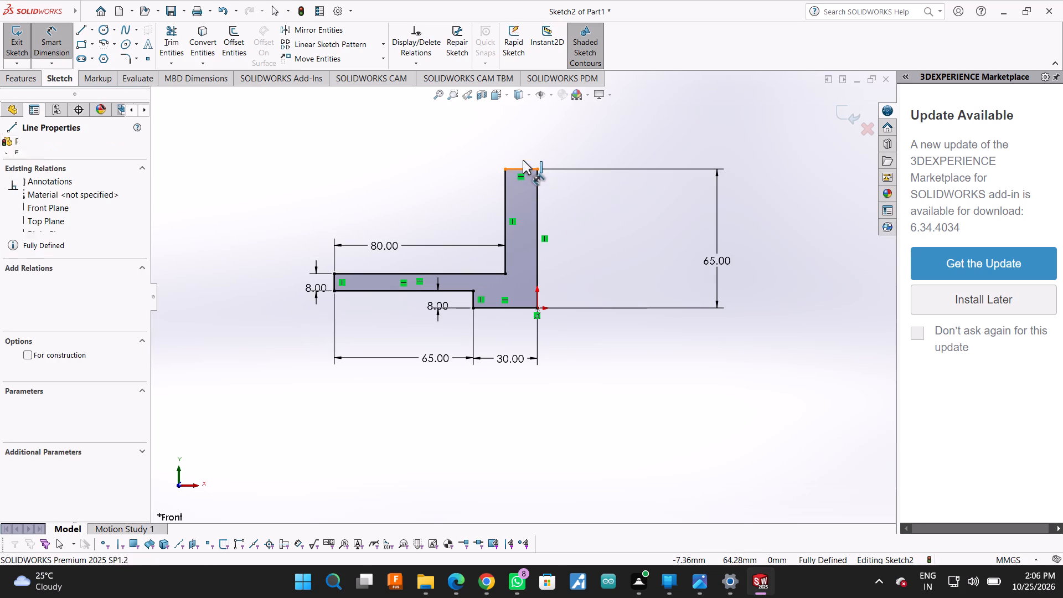
pyautogui.click(525, 146)
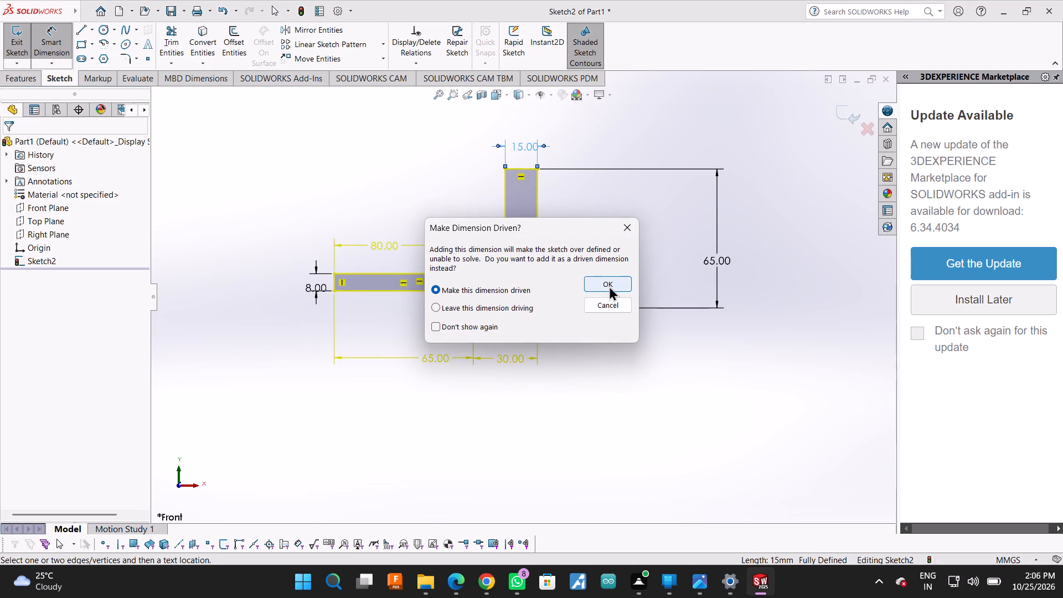
pyautogui.click(610, 282)
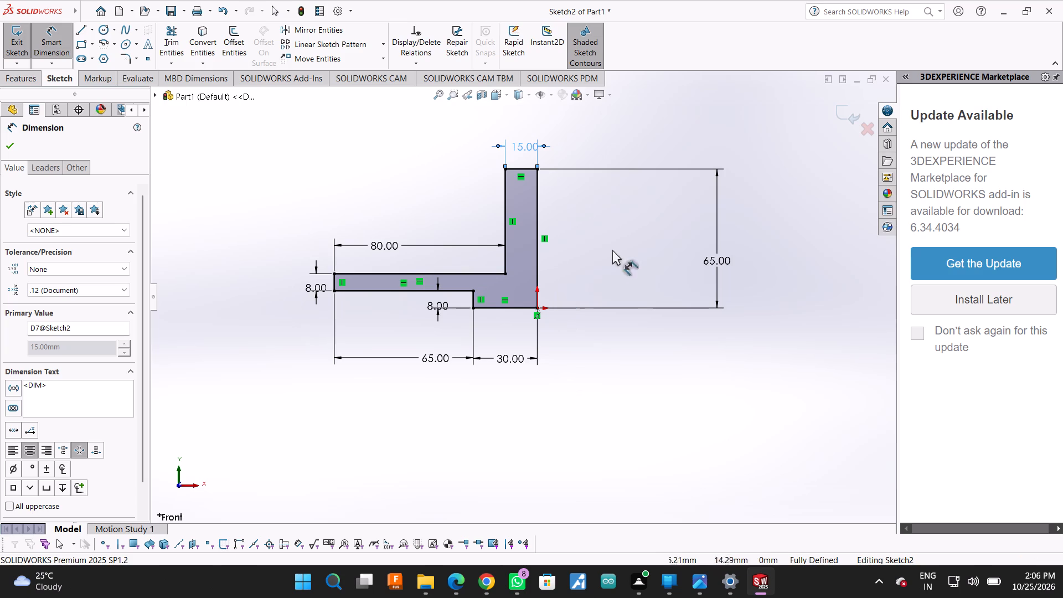
pyautogui.click(8, 150)
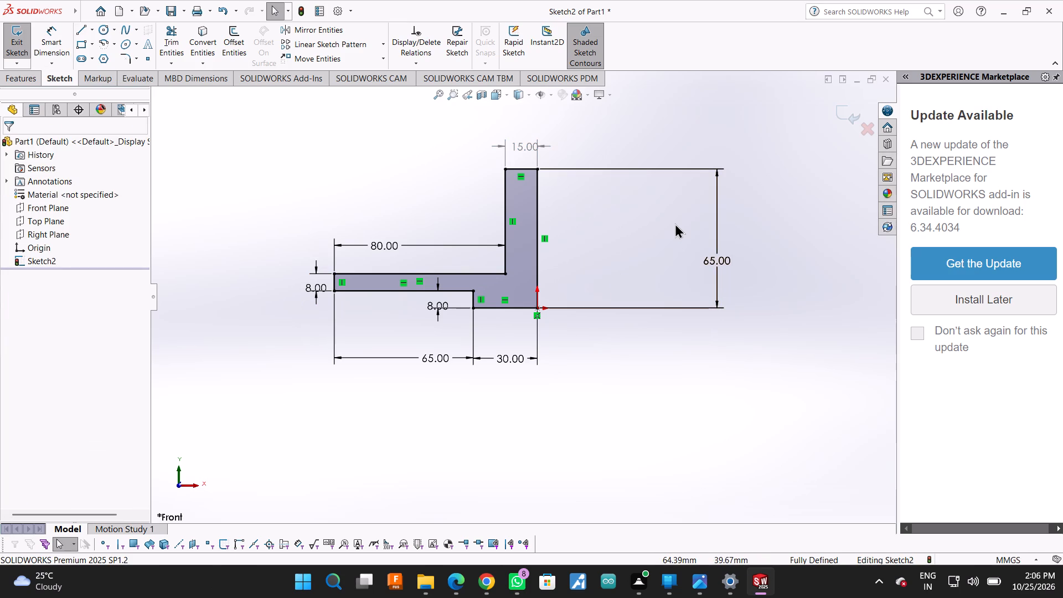
# Extrude the stepped L-shaped profile from the sketch plane as a boss with a Blind depth of 50 mm.
pyautogui.moveTo(675, 223); pyautogui.dragTo(692, 346, button='middle')
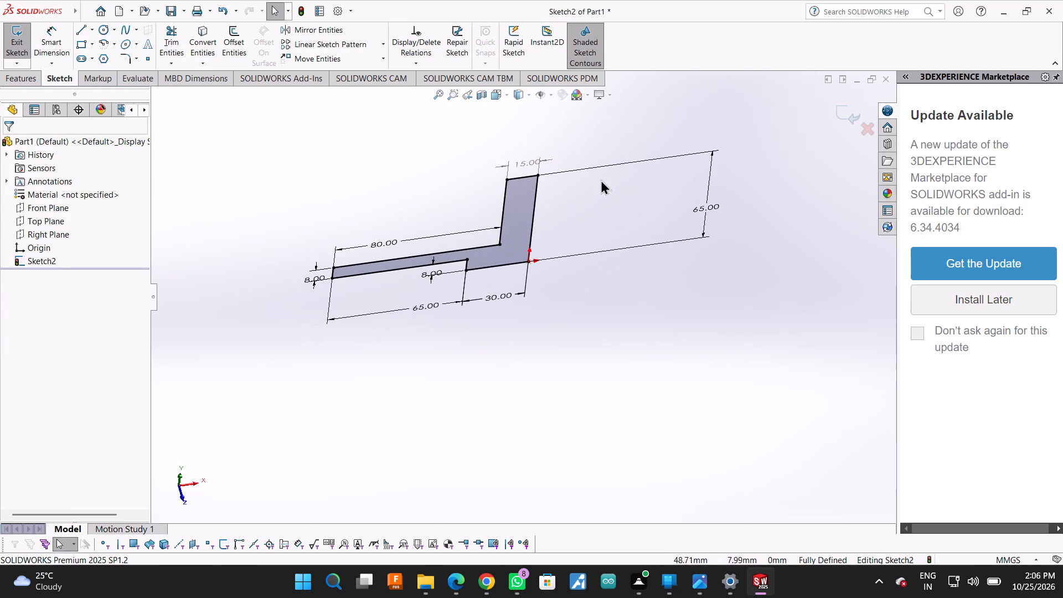
pyautogui.scroll(2, 491, 259)
pyautogui.click(32, 85)
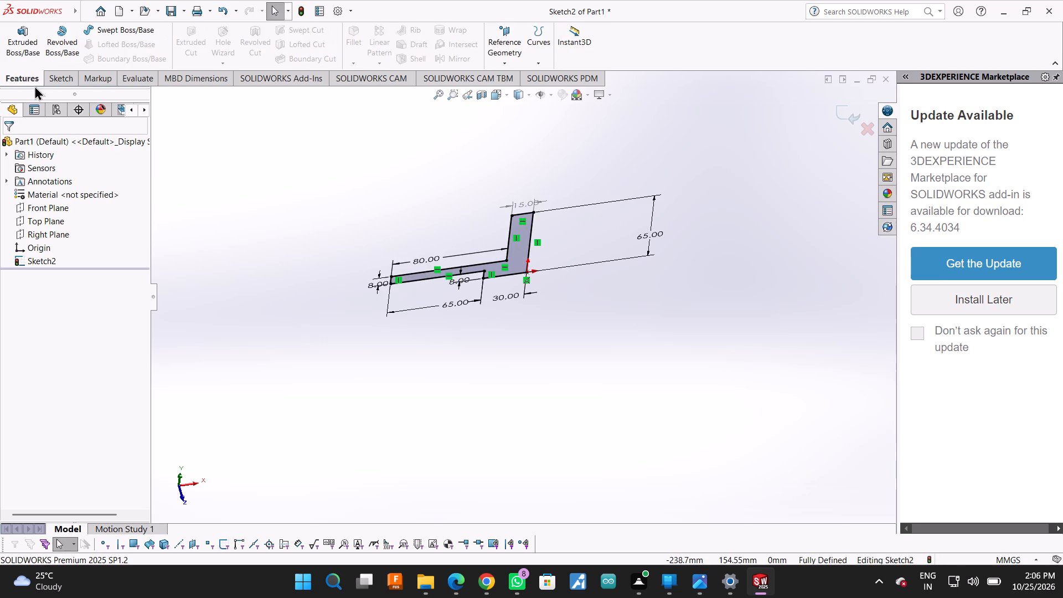
pyautogui.click(20, 34)
pyautogui.scroll(-2, 408, 209)
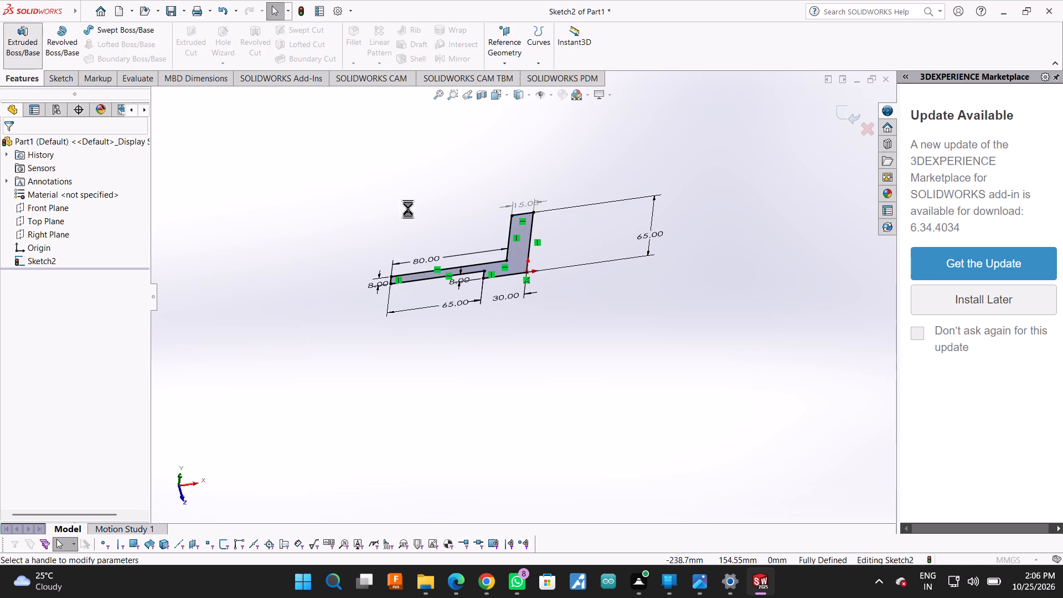
pyautogui.scroll(-2, 408, 209)
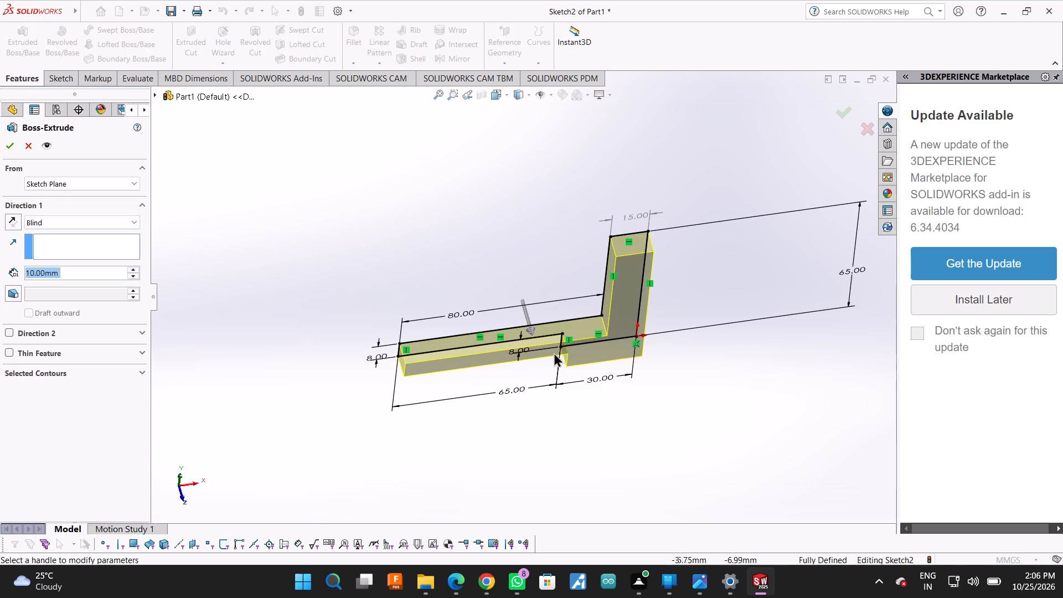
pyautogui.moveTo(530, 327); pyautogui.dragTo(538, 269)
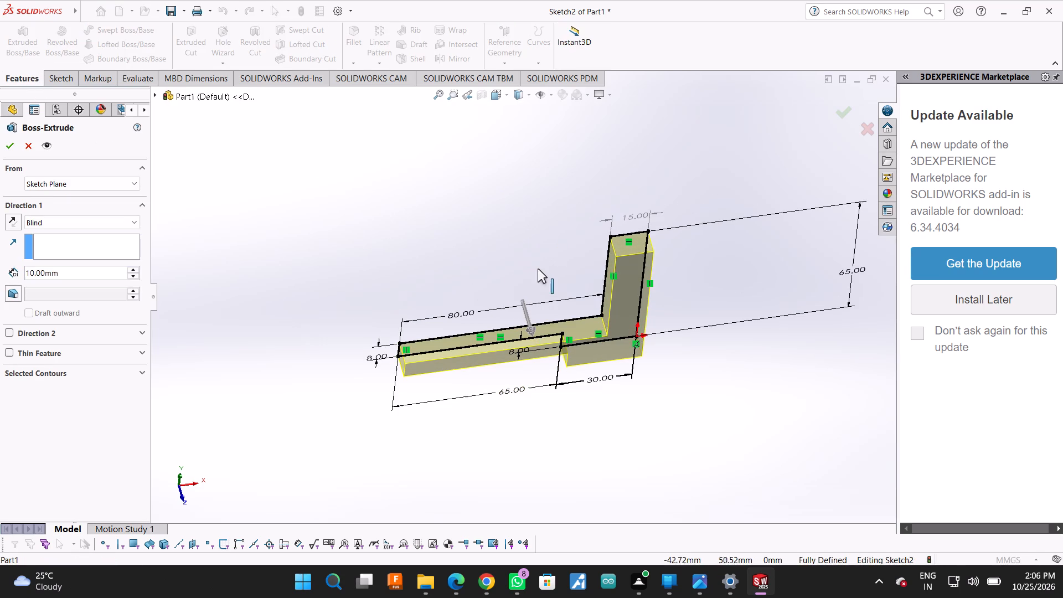
pyautogui.moveTo(538, 269); pyautogui.dragTo(536, 265)
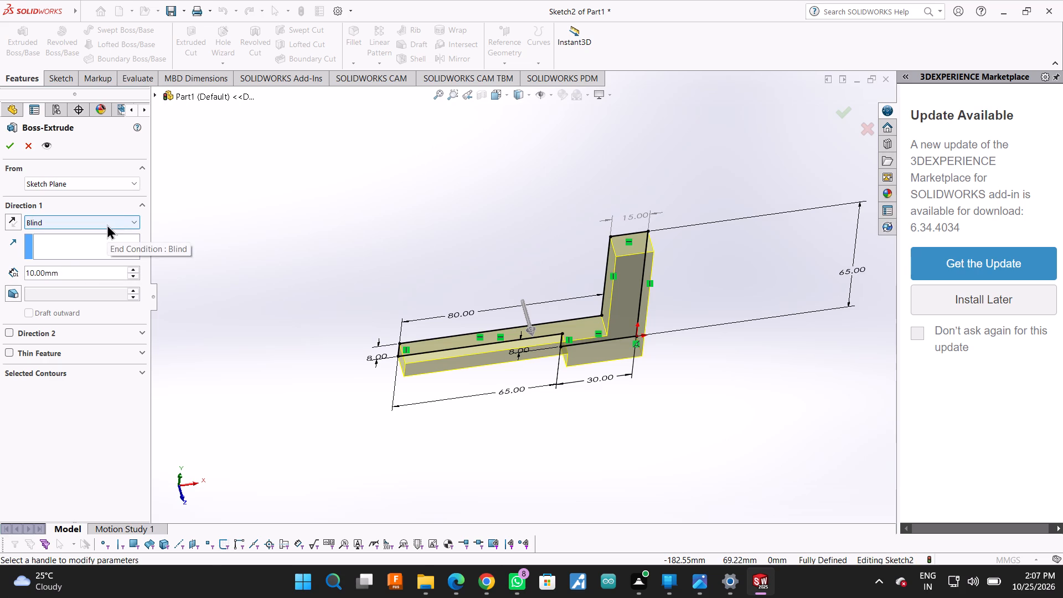
pyautogui.doubleClick(54, 271)
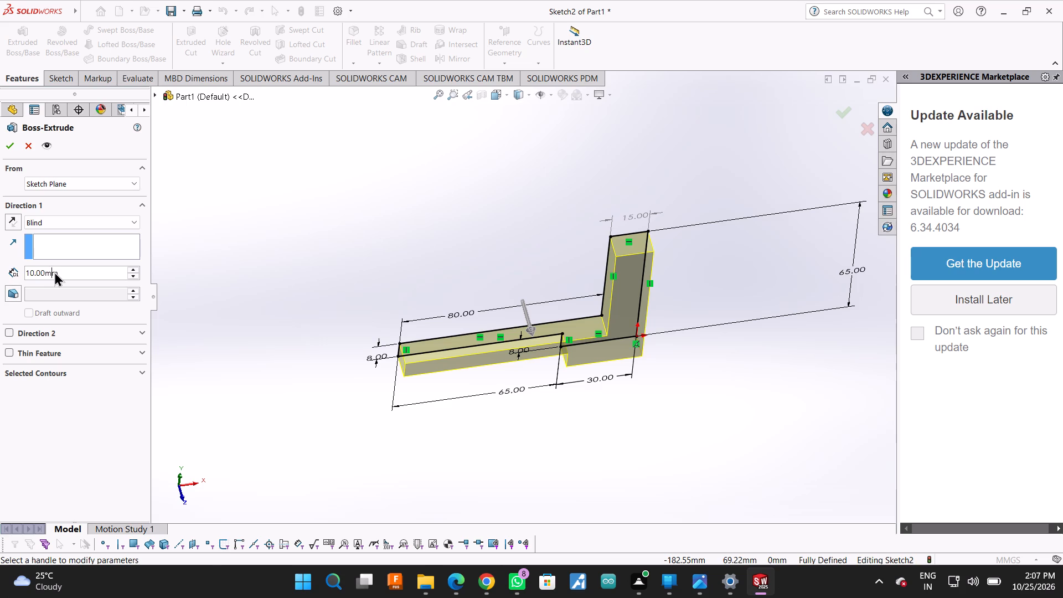
pyautogui.write('50')
pyautogui.press('Return')
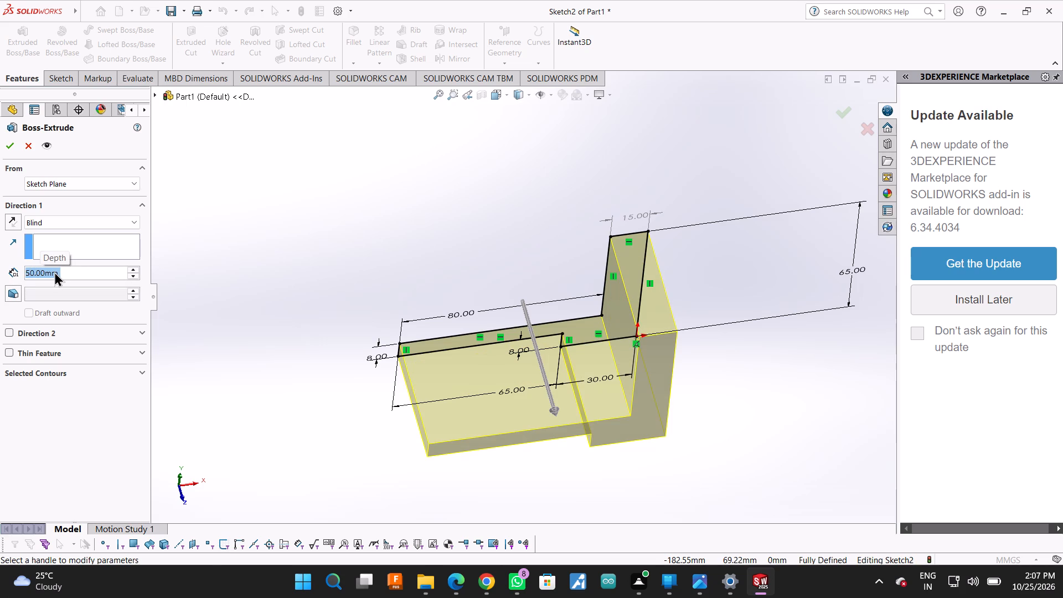
pyautogui.click(7, 149)
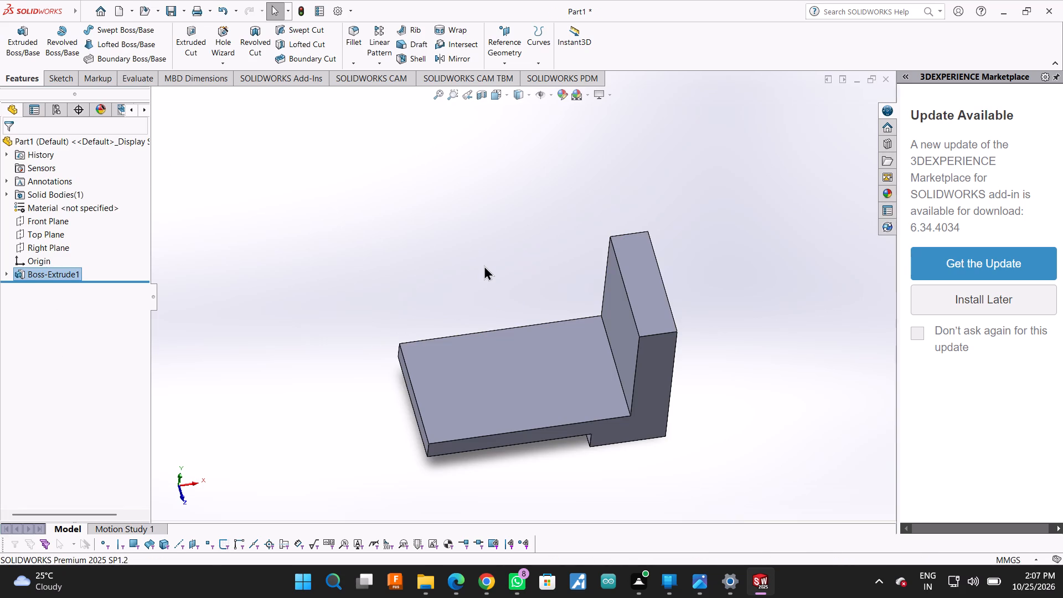
pyautogui.scroll(2, 631, 246)
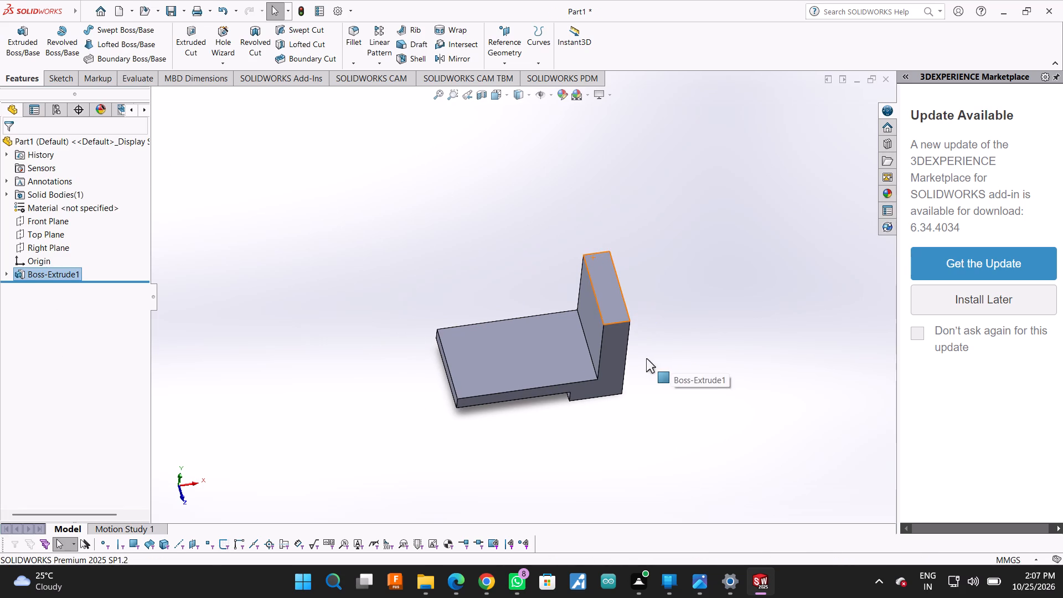
# Start a line sketch on the inner face of the vertical arm, facing the horizontal arm.
pyautogui.scroll(-1, 587, 302)
pyautogui.moveTo(658, 427); pyautogui.dragTo(638, 317, button='middle')
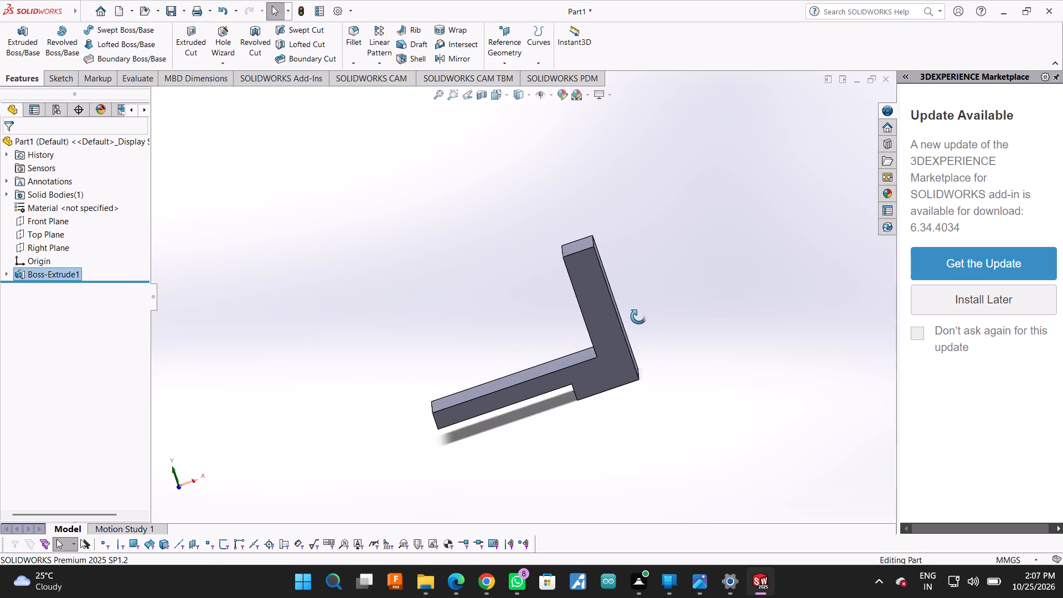
pyautogui.moveTo(638, 317); pyautogui.dragTo(626, 338, button='middle')
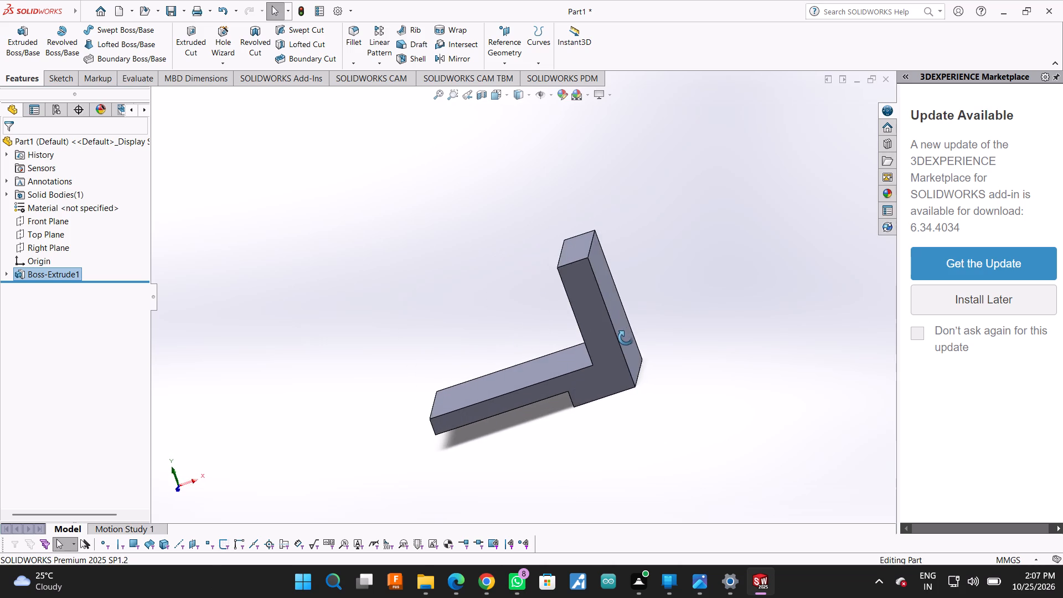
pyautogui.moveTo(626, 338); pyautogui.dragTo(727, 318, button='middle')
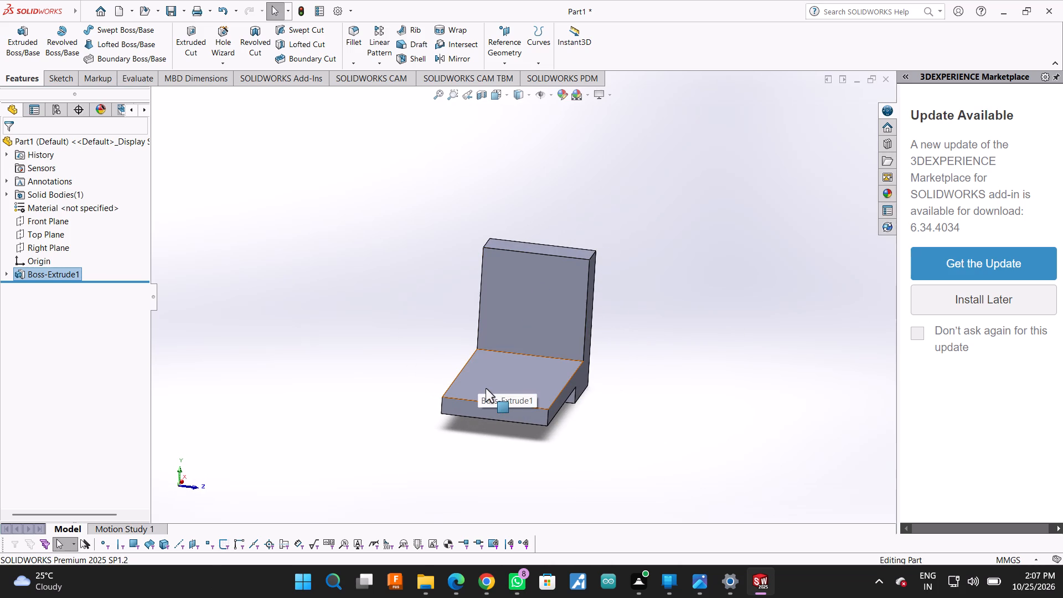
pyautogui.click(554, 298)
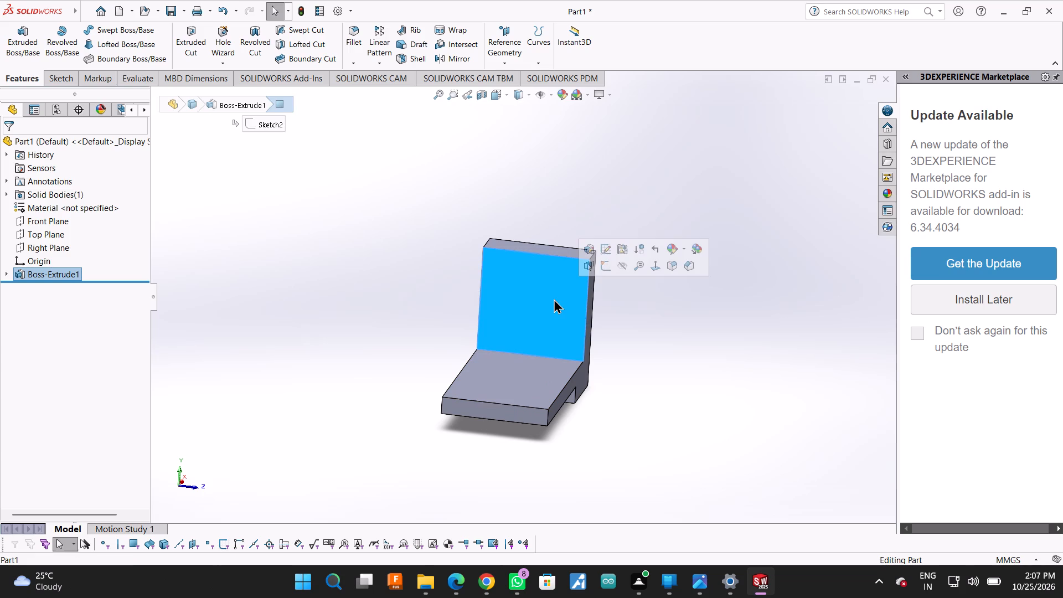
pyautogui.moveTo(637, 376); pyautogui.dragTo(556, 402, button='middle')
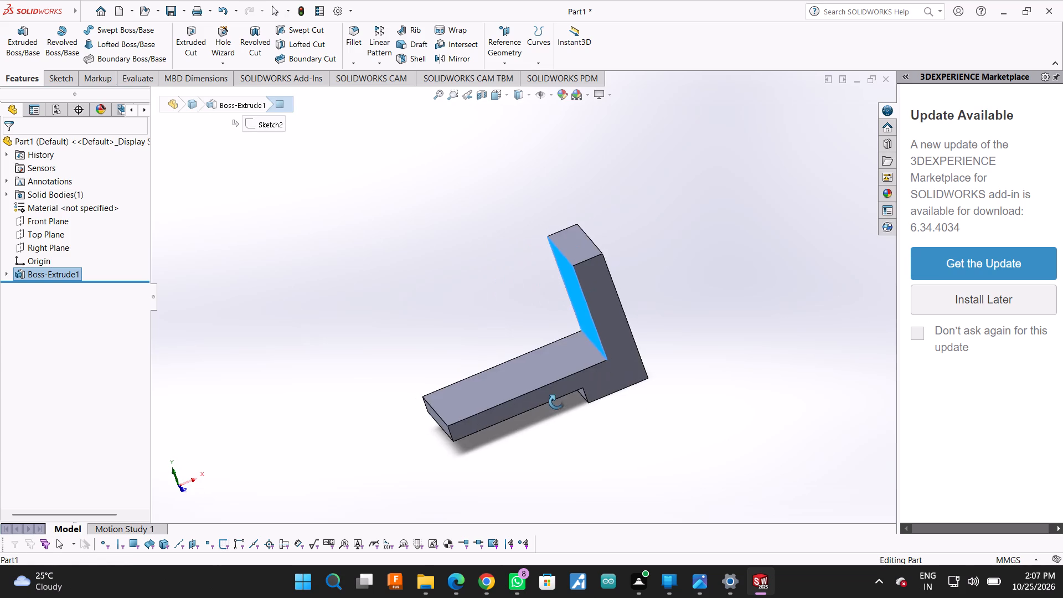
pyautogui.moveTo(556, 402); pyautogui.dragTo(556, 338, button='middle')
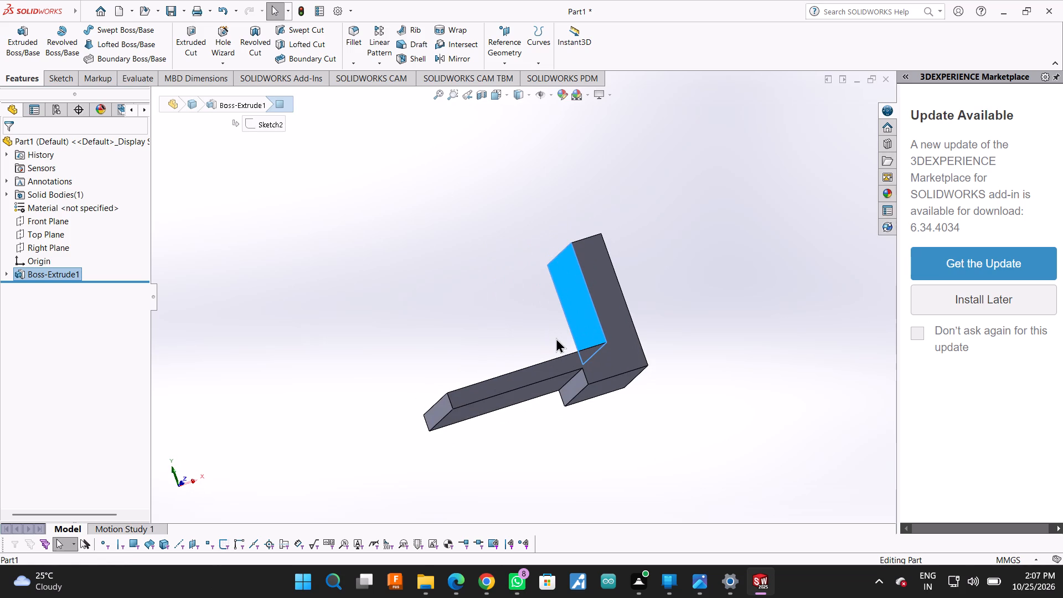
pyautogui.moveTo(665, 337); pyautogui.dragTo(646, 375, button='middle')
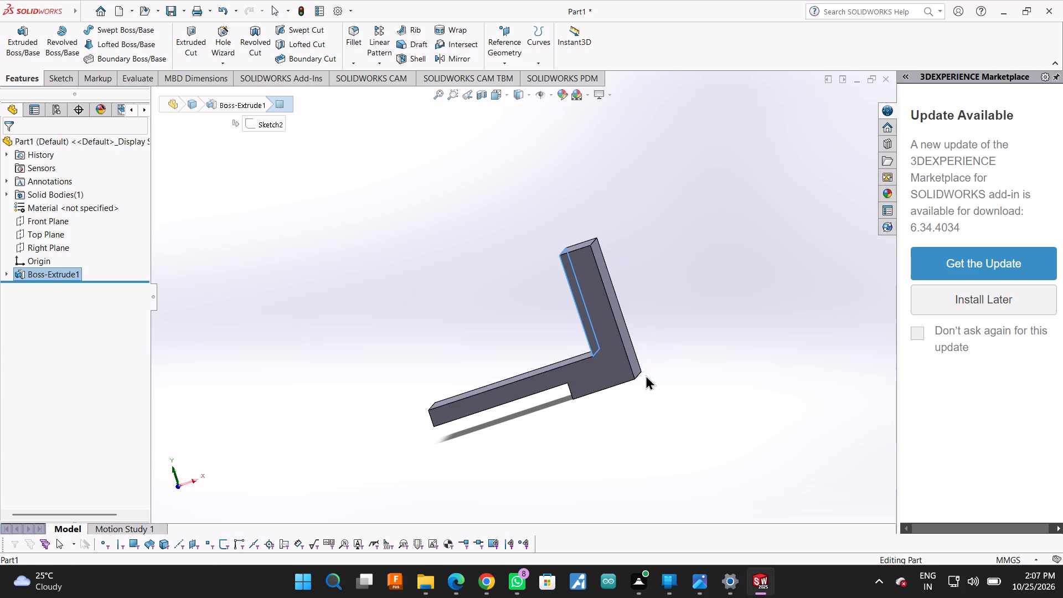
pyautogui.moveTo(646, 375); pyautogui.dragTo(715, 380, button='middle')
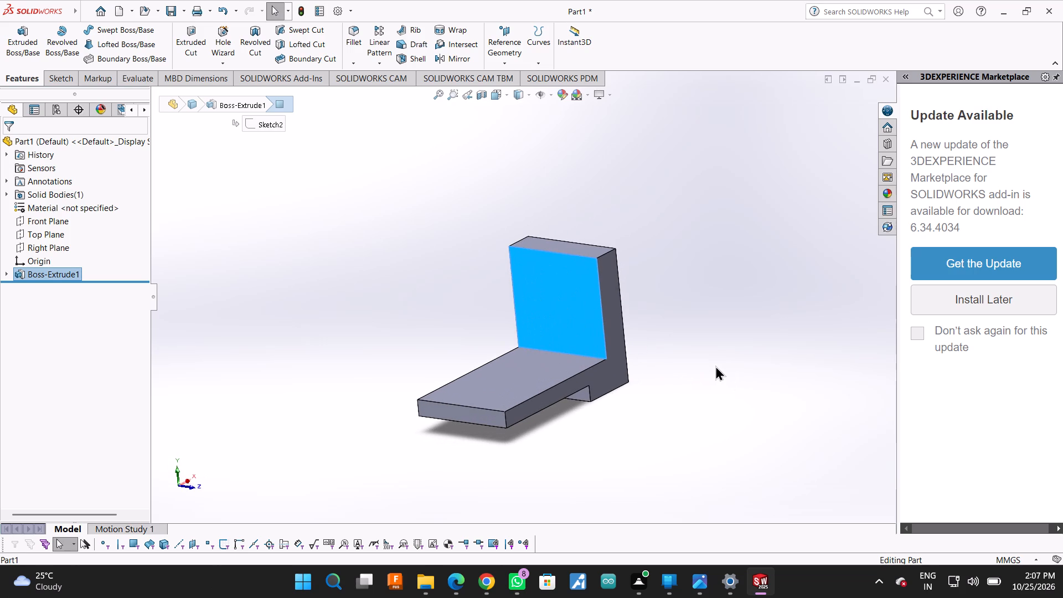
pyautogui.moveTo(687, 336); pyautogui.dragTo(721, 339, button='middle')
pyautogui.click(530, 311)
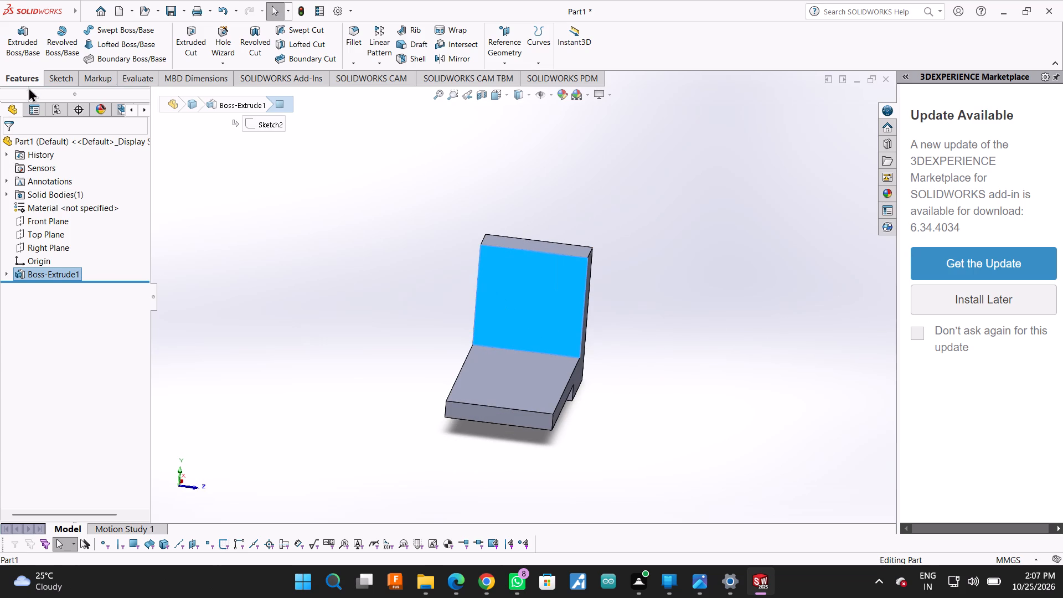
pyautogui.click(56, 75)
pyautogui.click(77, 31)
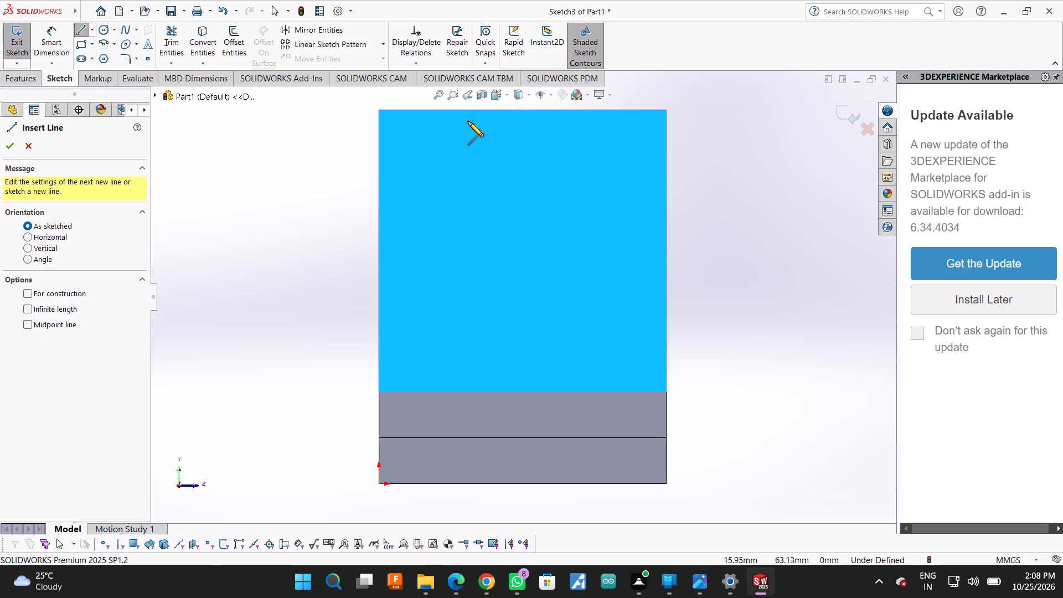
# Sketch lines along the vertical arm's top edge from corner to corner, with a rectangular notch about 16 mm wide and 9.6 mm deep.
pyautogui.click(378, 109)
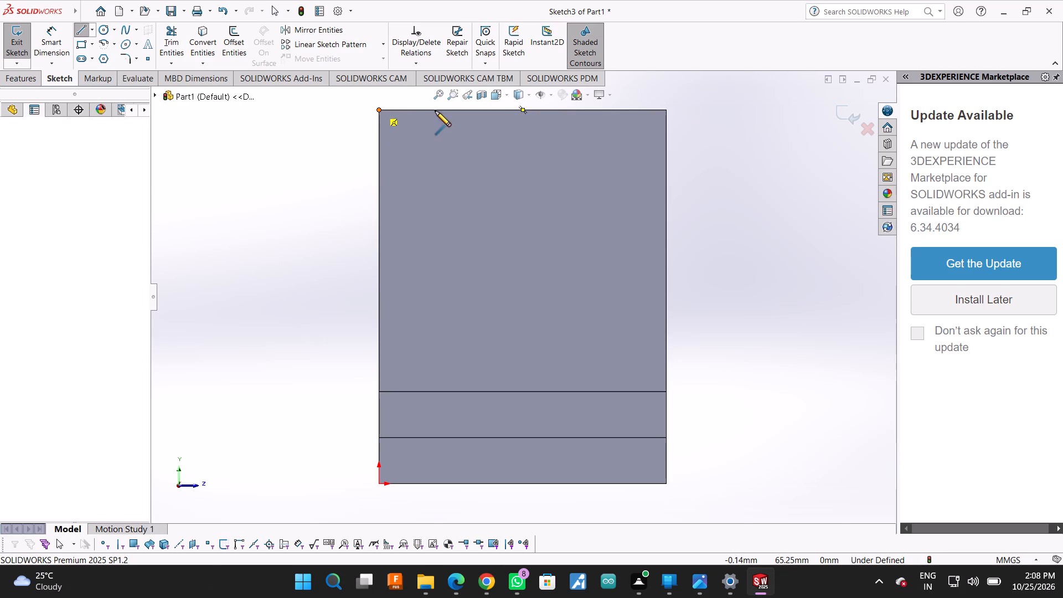
pyautogui.click(467, 111)
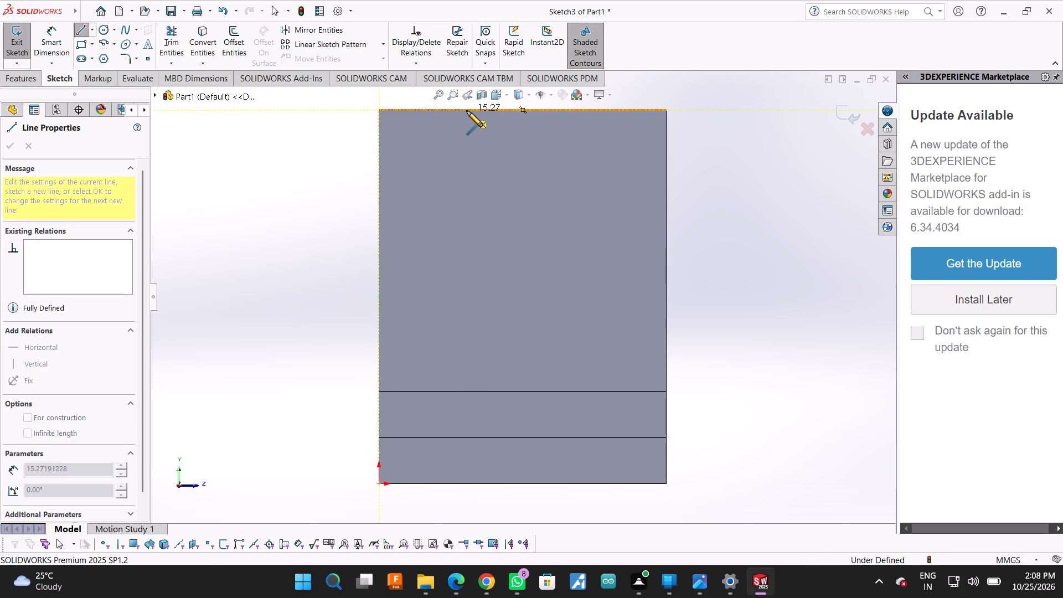
pyautogui.click(470, 165)
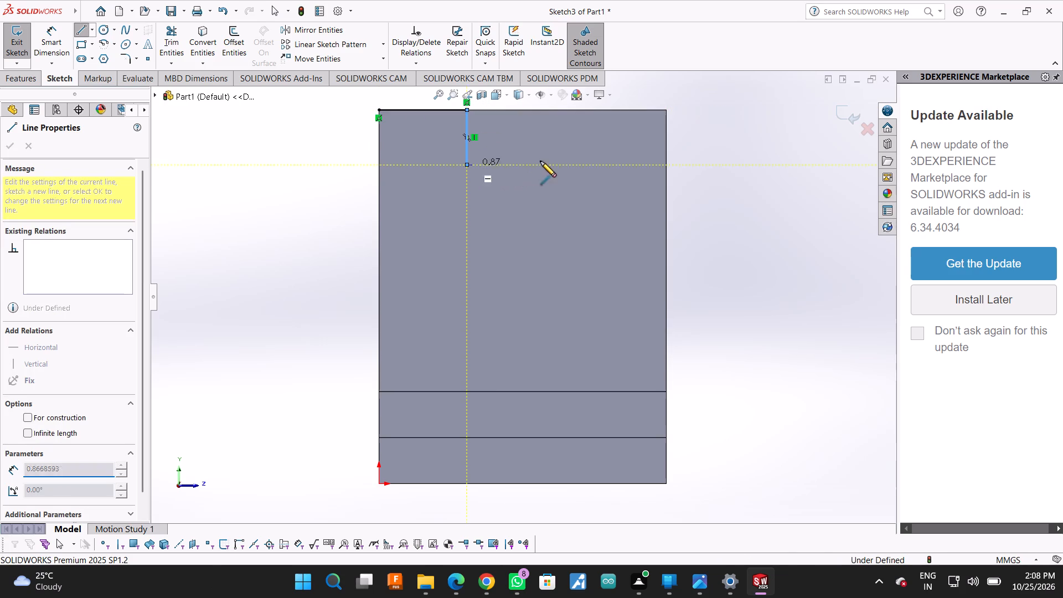
pyautogui.click(559, 166)
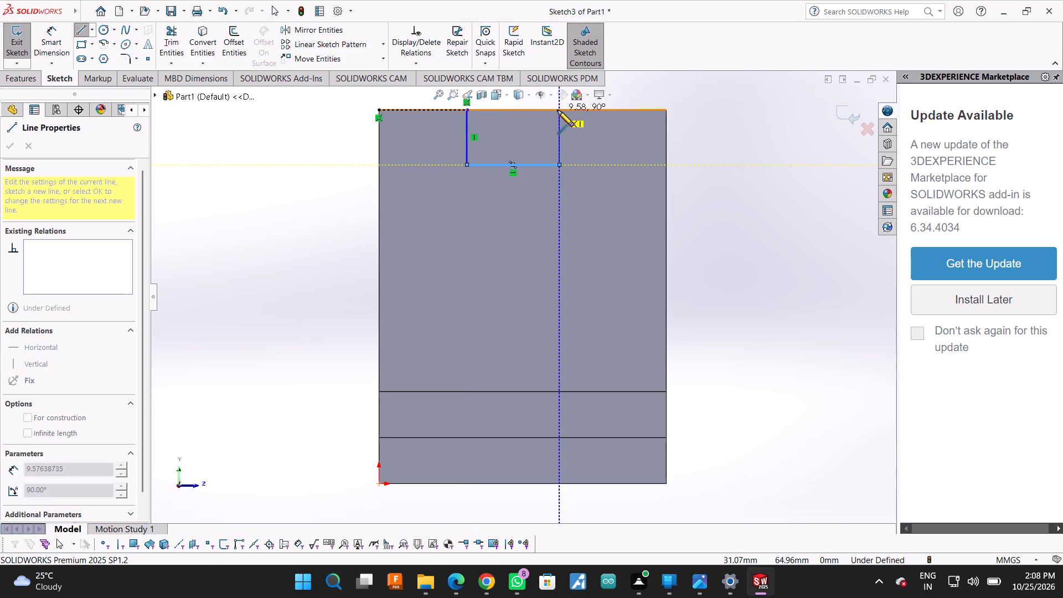
pyautogui.click(558, 110)
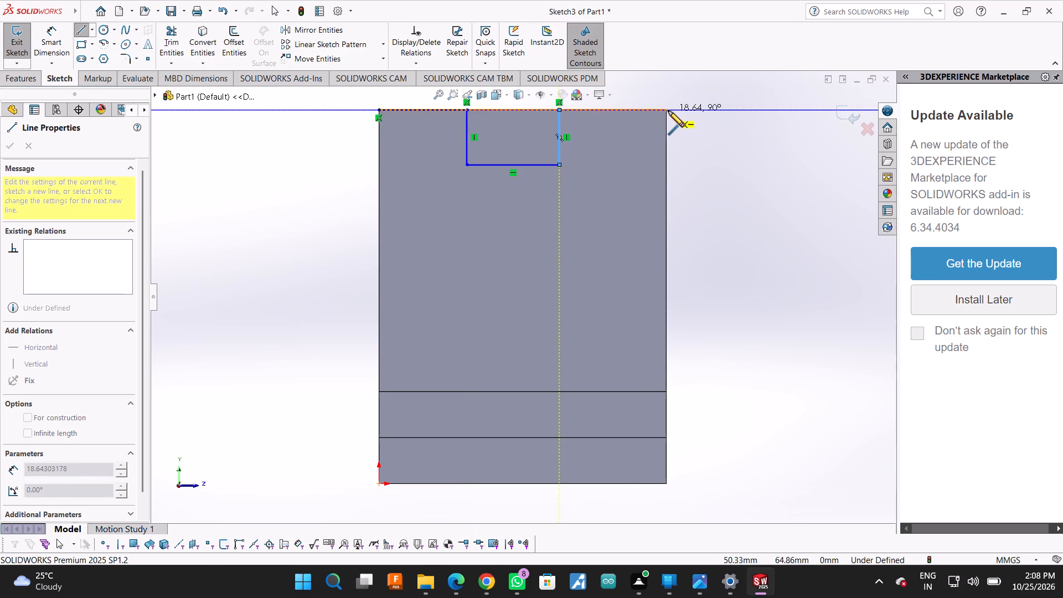
pyautogui.click(668, 111)
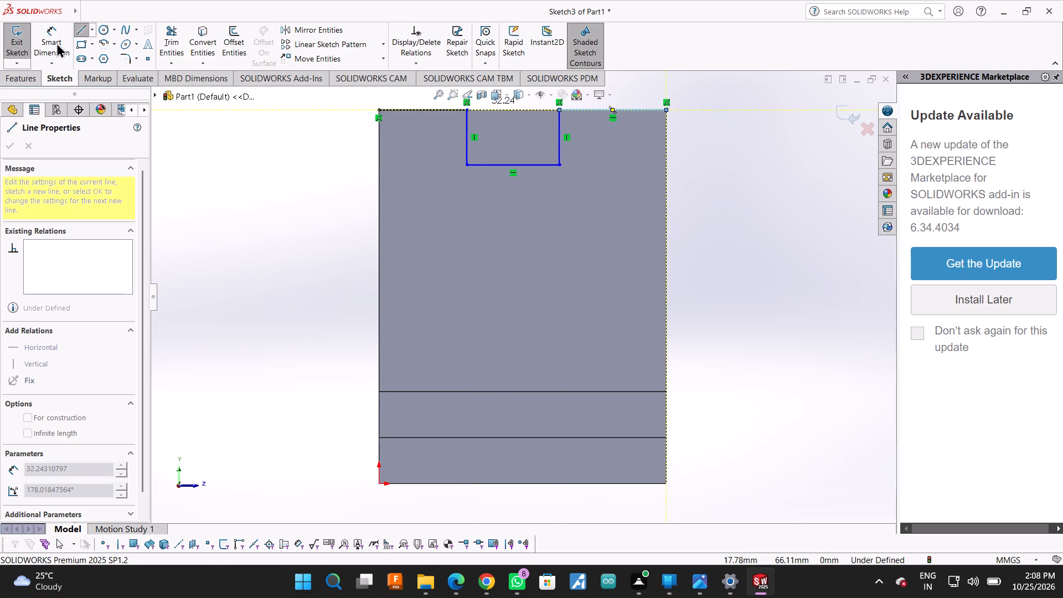
pyautogui.click(466, 110)
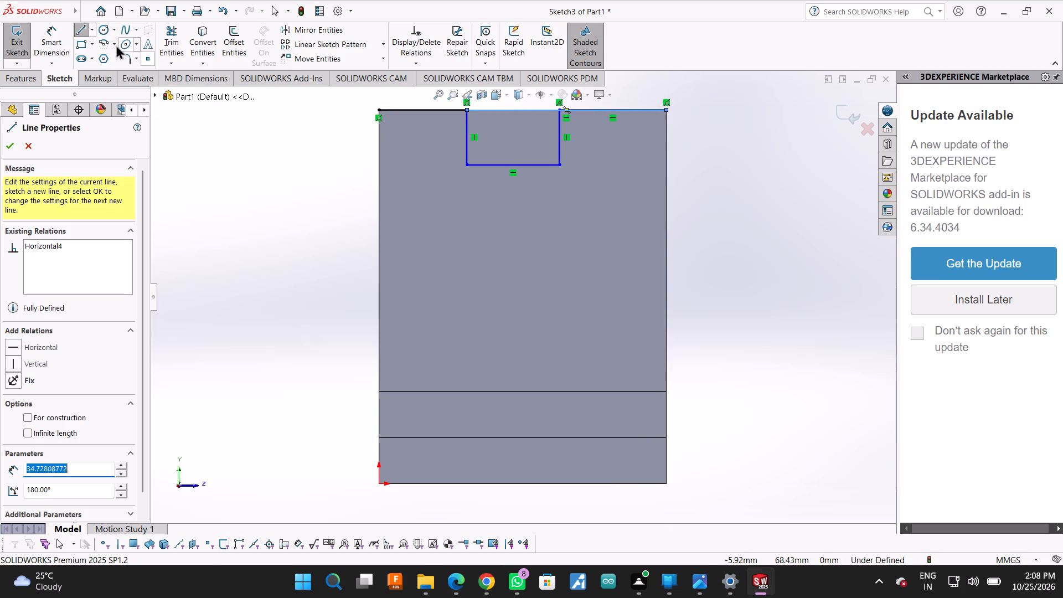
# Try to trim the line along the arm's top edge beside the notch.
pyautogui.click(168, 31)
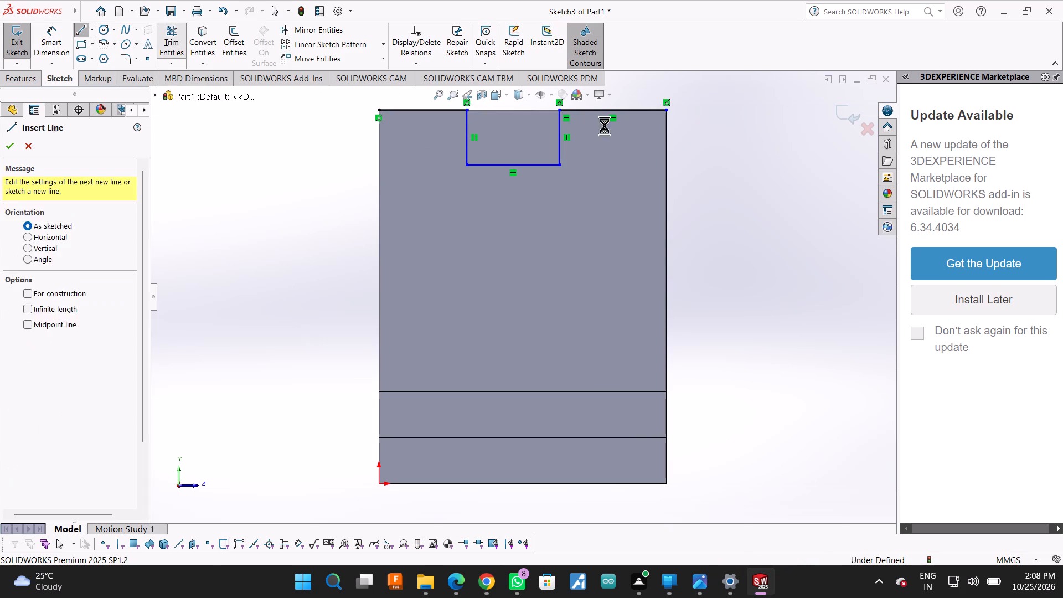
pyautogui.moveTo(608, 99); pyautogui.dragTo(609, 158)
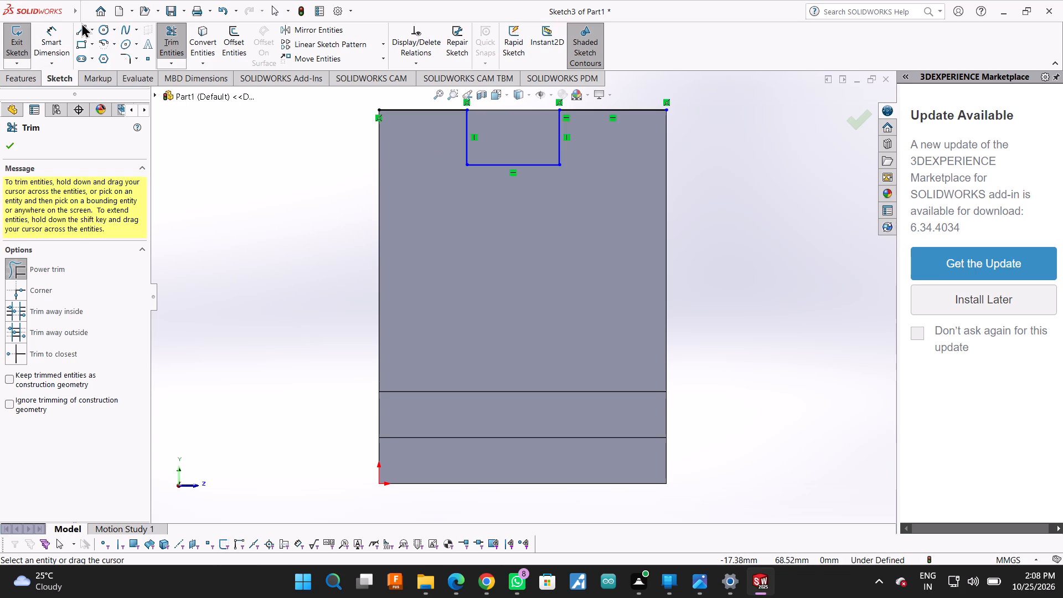
# Draw a horizontal line about 16 mm long across the notch's open top, joining its two upper corners.
pyautogui.click(81, 23)
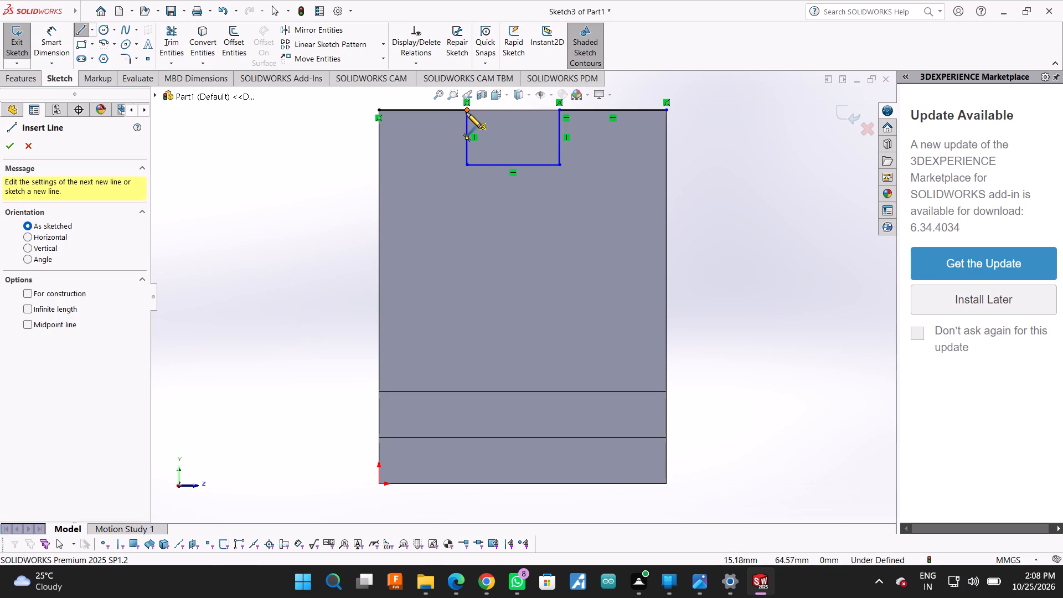
pyautogui.click(466, 112)
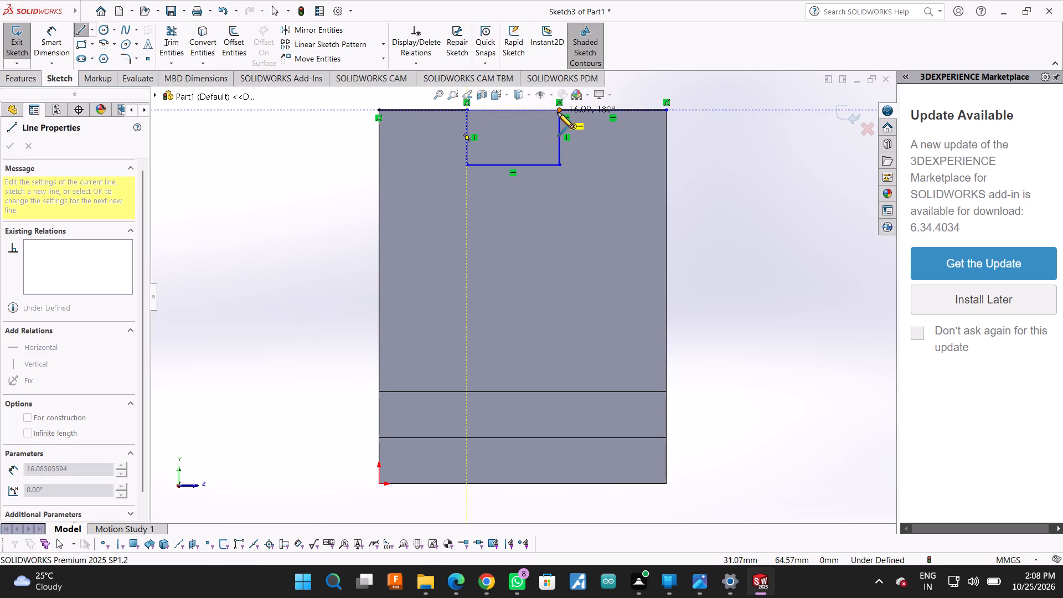
pyautogui.click(558, 112)
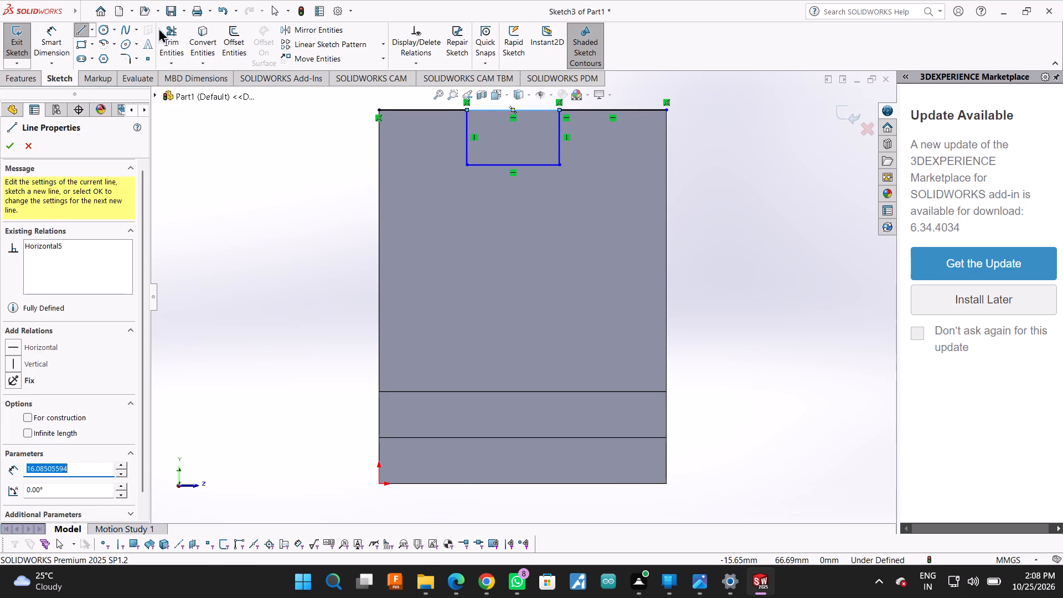
# Trim the line segments along the arm's top edge on both sides of the notch, leaving only the closed rectangle.
pyautogui.click(169, 28)
pyautogui.scroll(3, 505, 200)
pyautogui.scroll(-3, 441, 189)
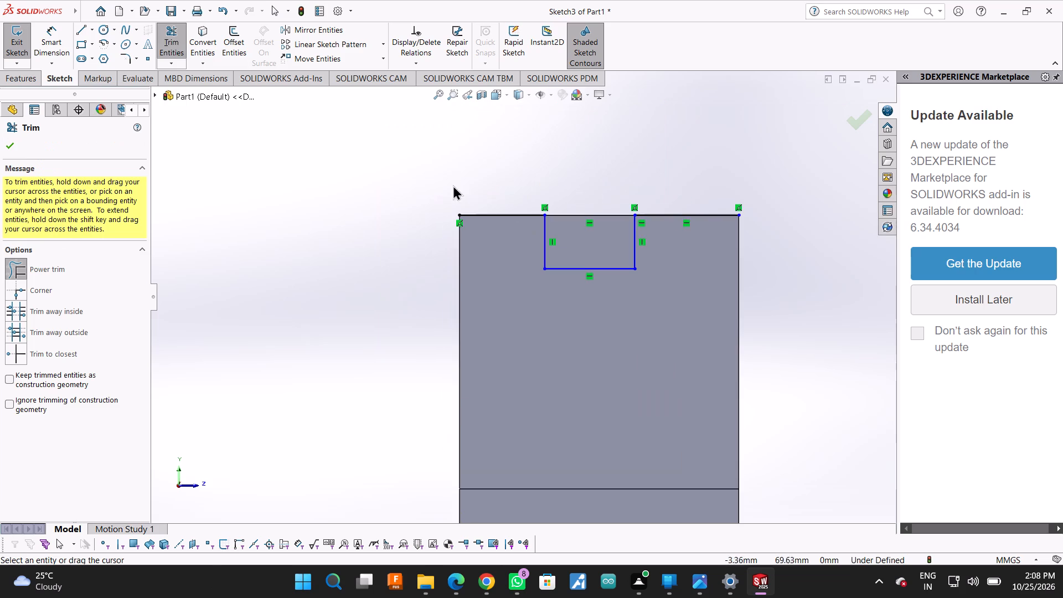
pyautogui.moveTo(497, 187); pyautogui.dragTo(505, 257)
pyautogui.moveTo(666, 175); pyautogui.dragTo(687, 262)
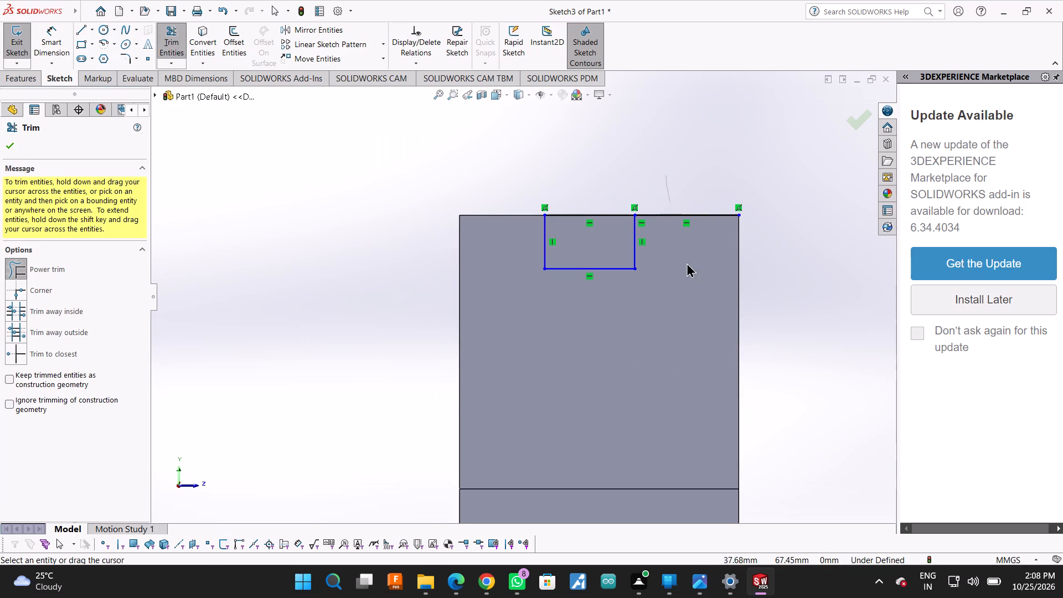
pyautogui.moveTo(687, 262); pyautogui.dragTo(688, 269)
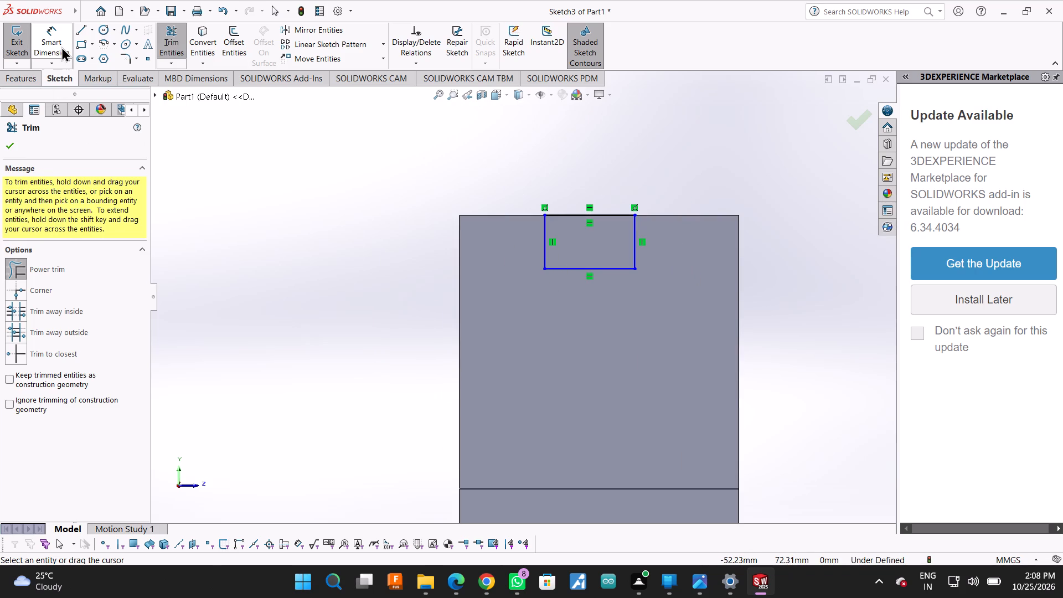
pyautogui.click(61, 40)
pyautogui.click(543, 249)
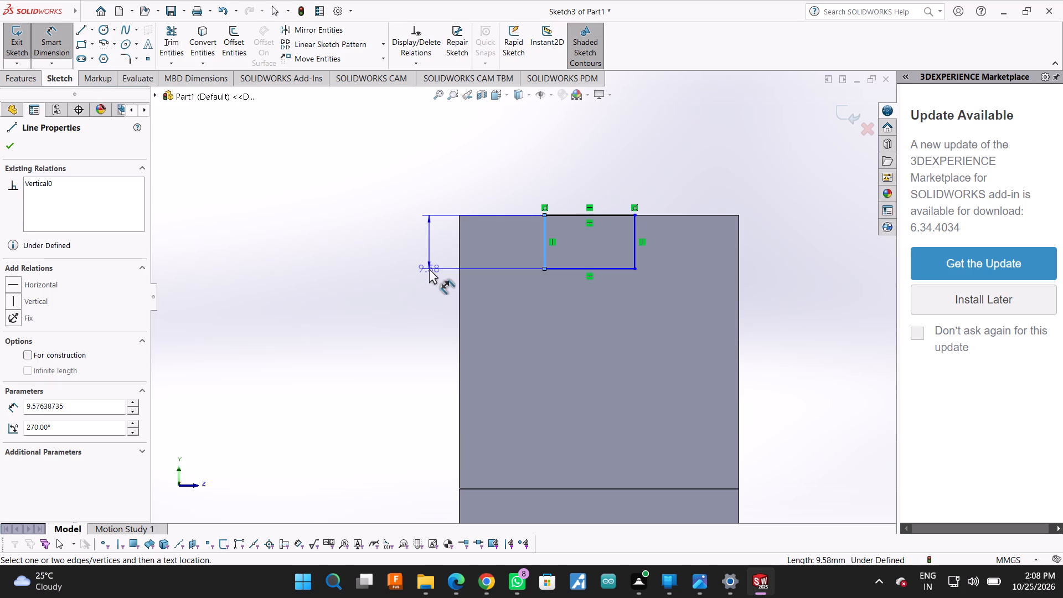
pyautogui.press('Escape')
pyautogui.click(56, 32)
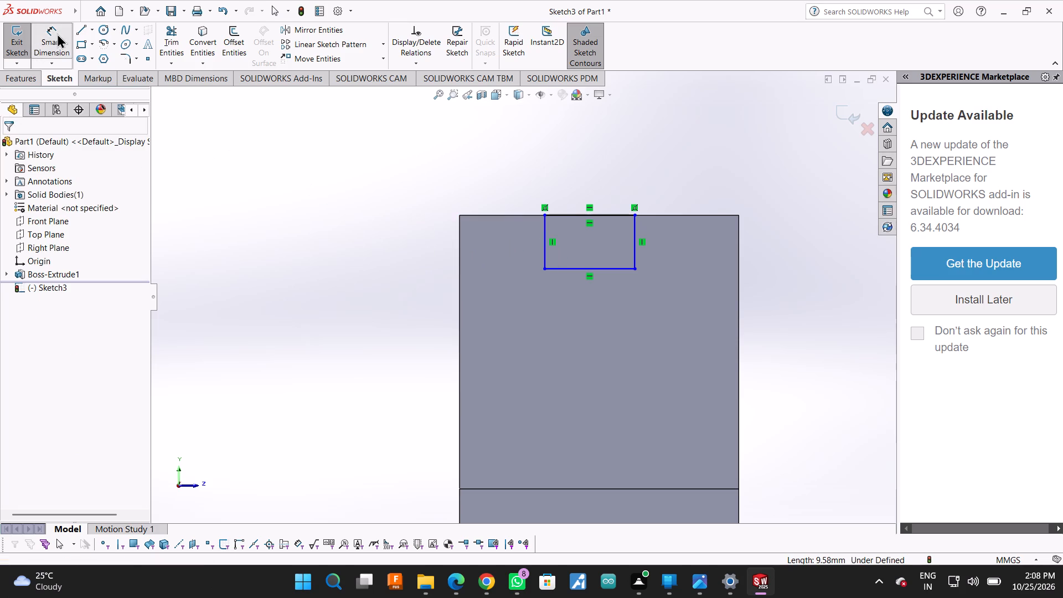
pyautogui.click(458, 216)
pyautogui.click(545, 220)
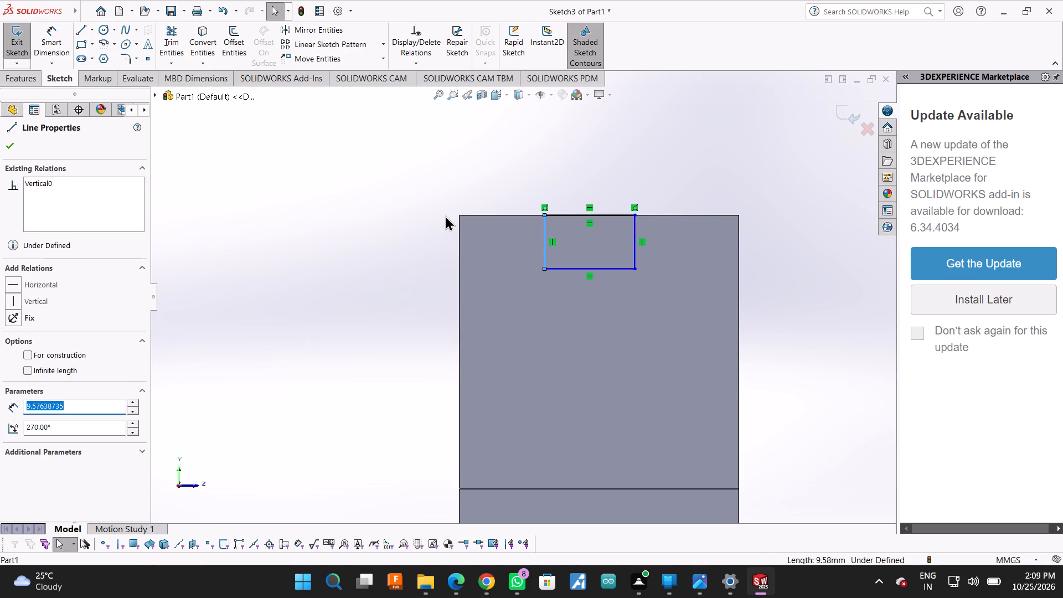
# Dimension the distance from the vertical arm's side edge at the sketch origin to the notch's nearer side as 15 mm.
pyautogui.click(55, 27)
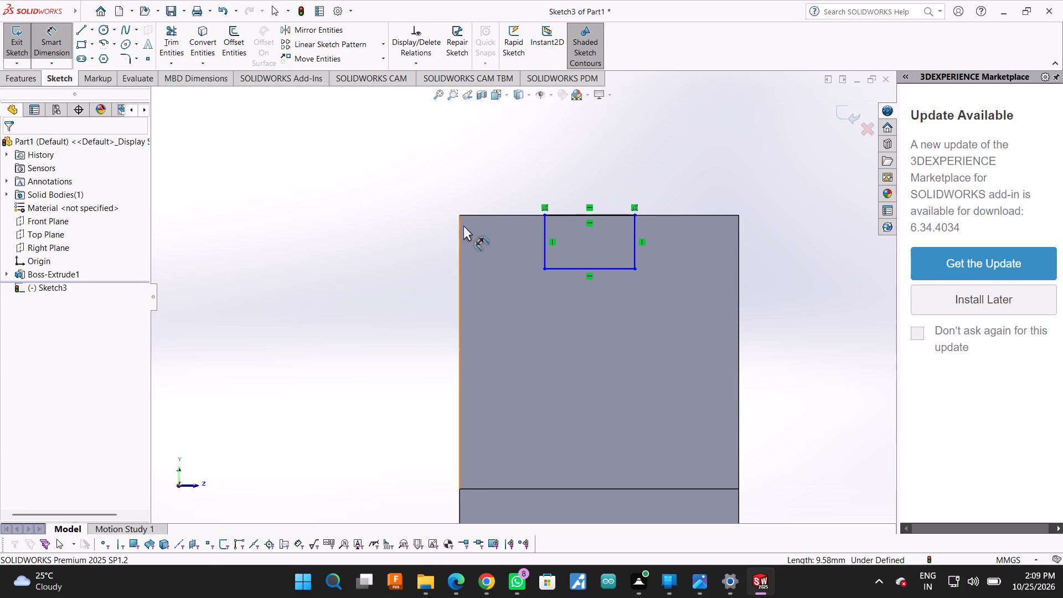
pyautogui.click(458, 213)
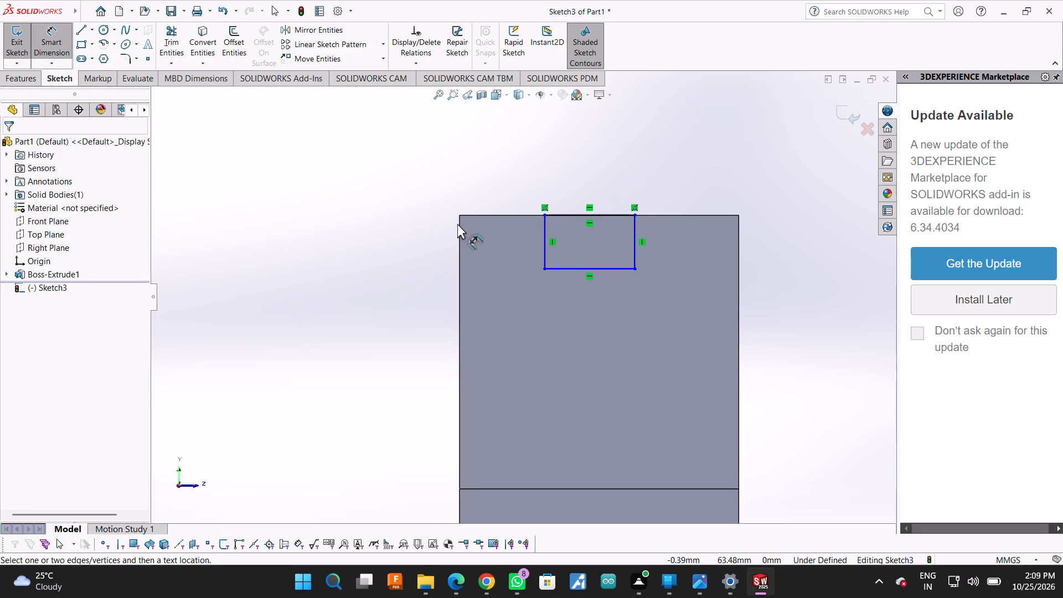
pyautogui.click(460, 238)
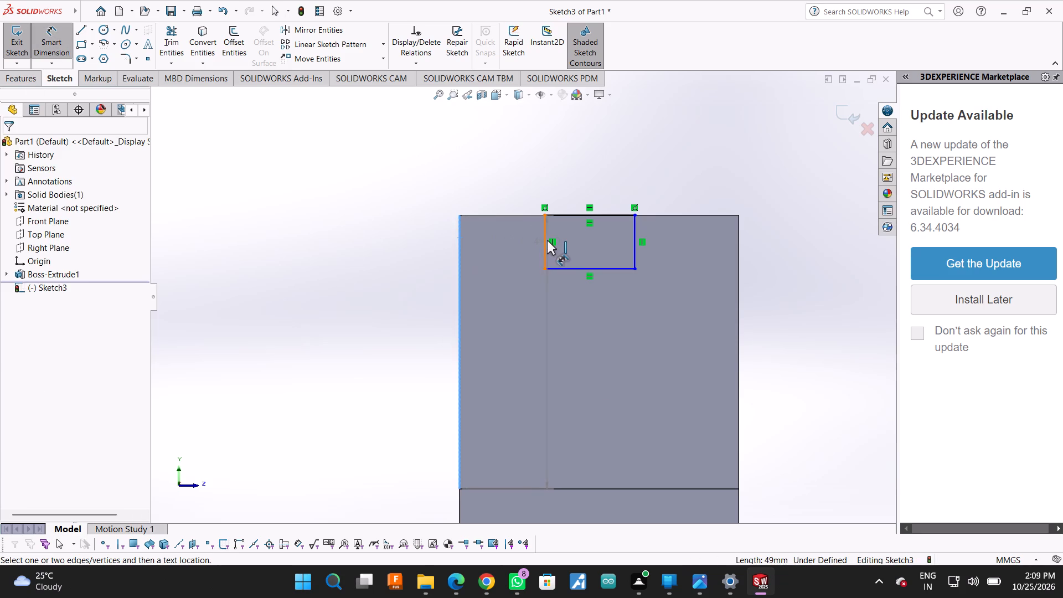
pyautogui.click(547, 240)
pyautogui.click(506, 164)
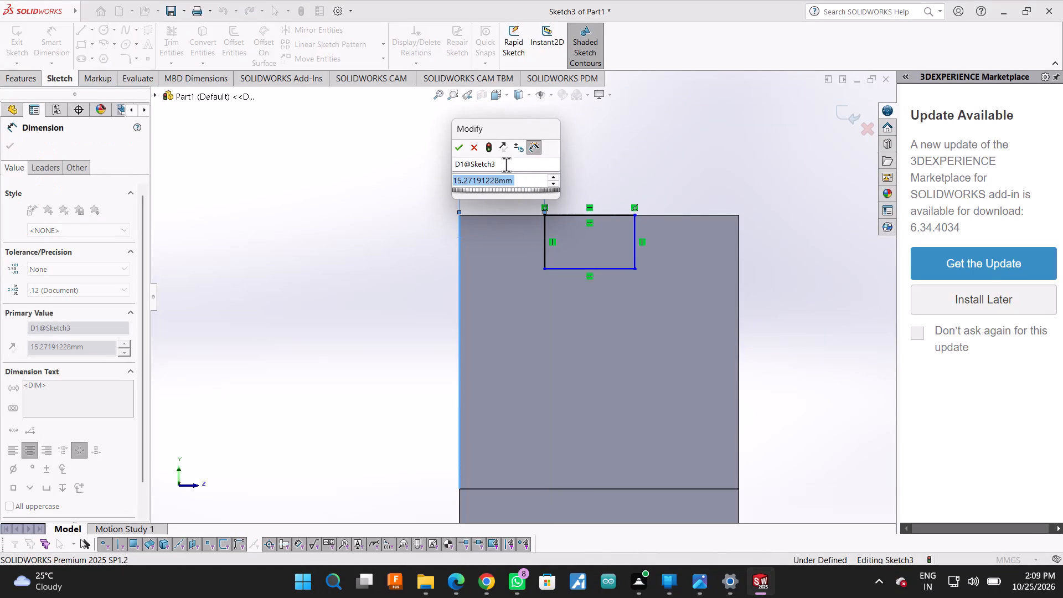
pyautogui.write('15')
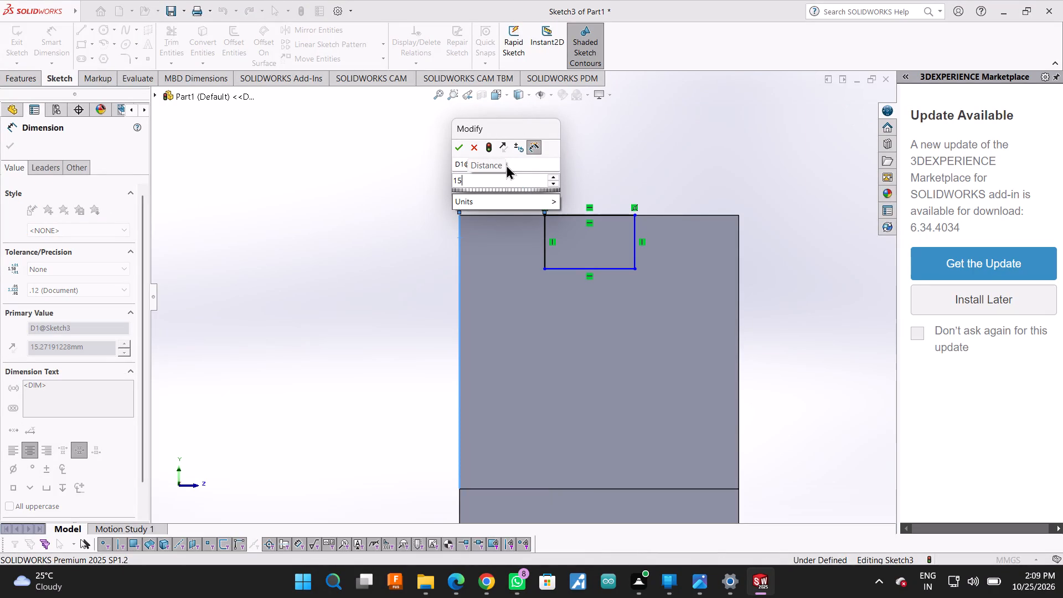
pyautogui.press('Return')
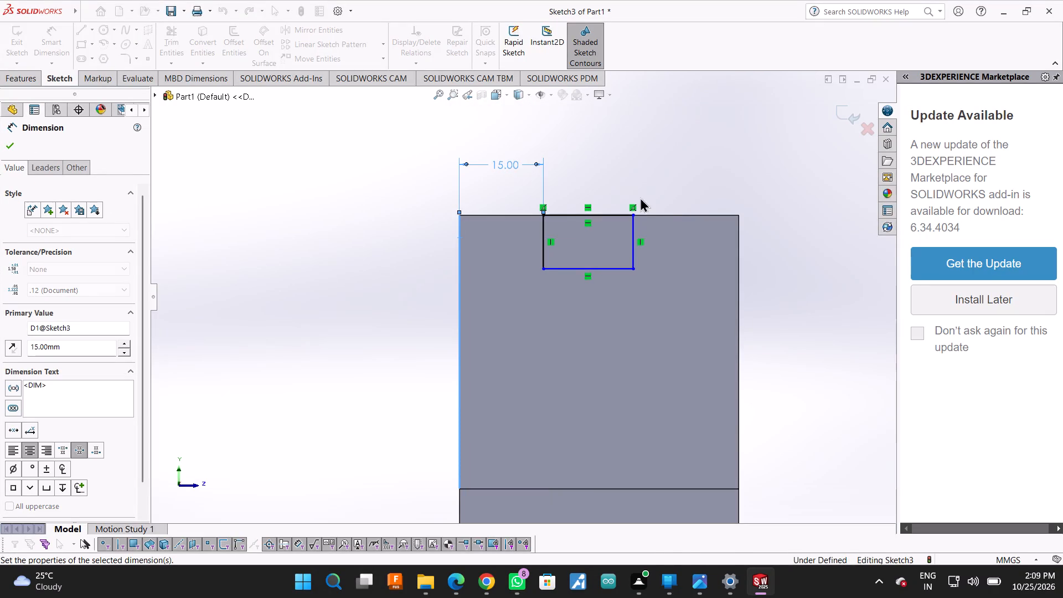
# Dimension the distance from the notch's farther side to the vertical arm's opposite side edge as 15 mm.
pyautogui.click(634, 229)
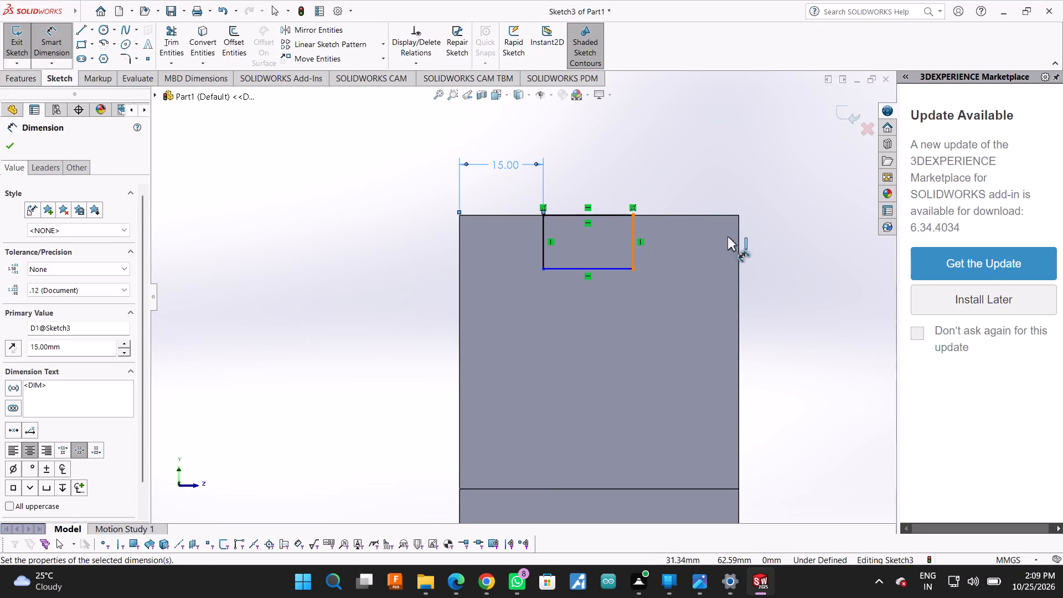
pyautogui.click(740, 233)
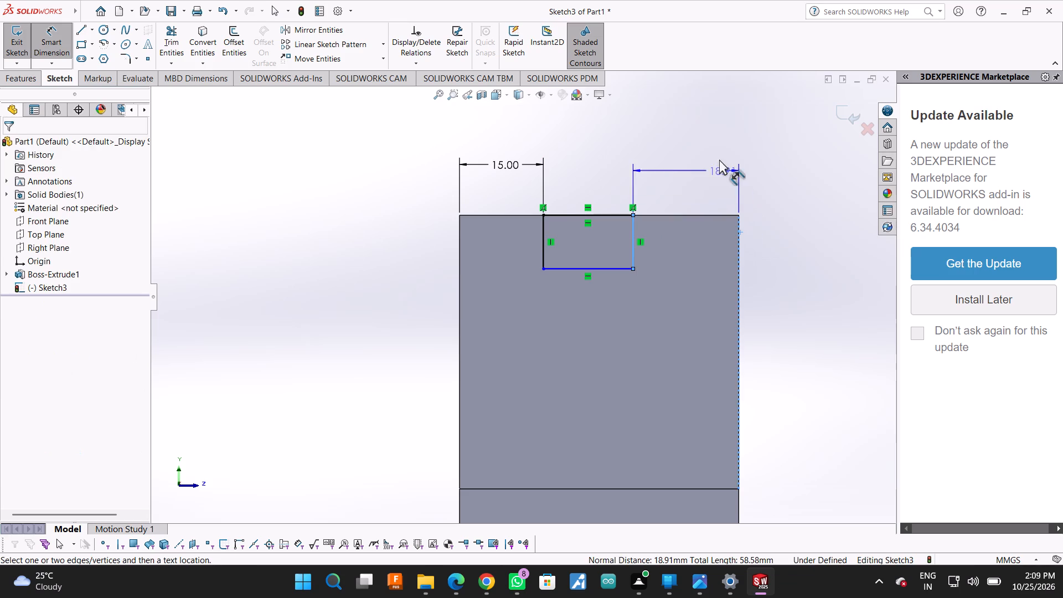
pyautogui.click(721, 143)
pyautogui.write('15')
pyautogui.press('Return')
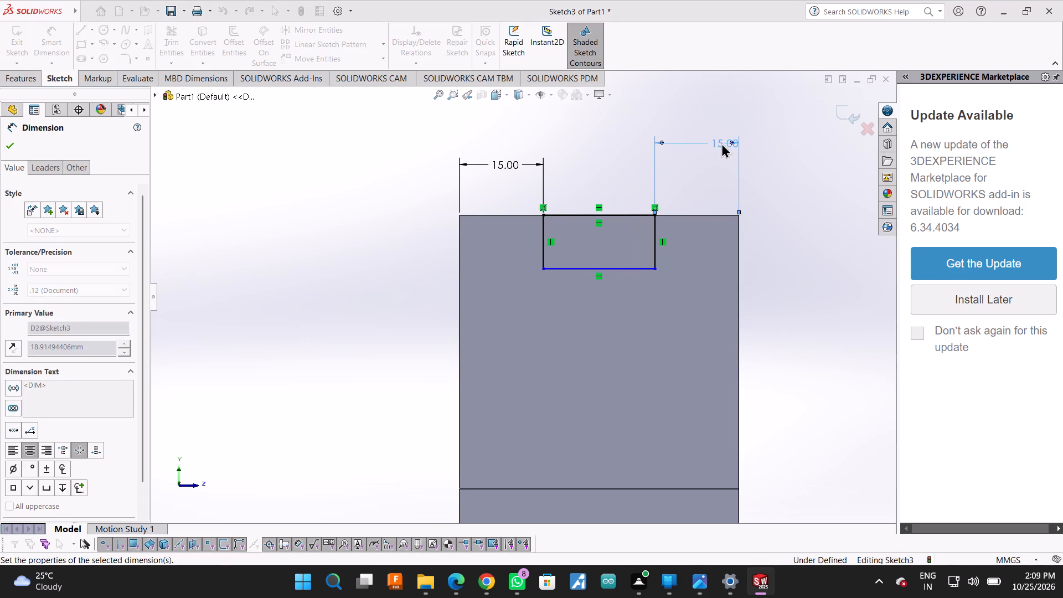
# Add a driven width dimension to the notch rectangle's top line.
pyautogui.click(611, 216)
pyautogui.click(620, 125)
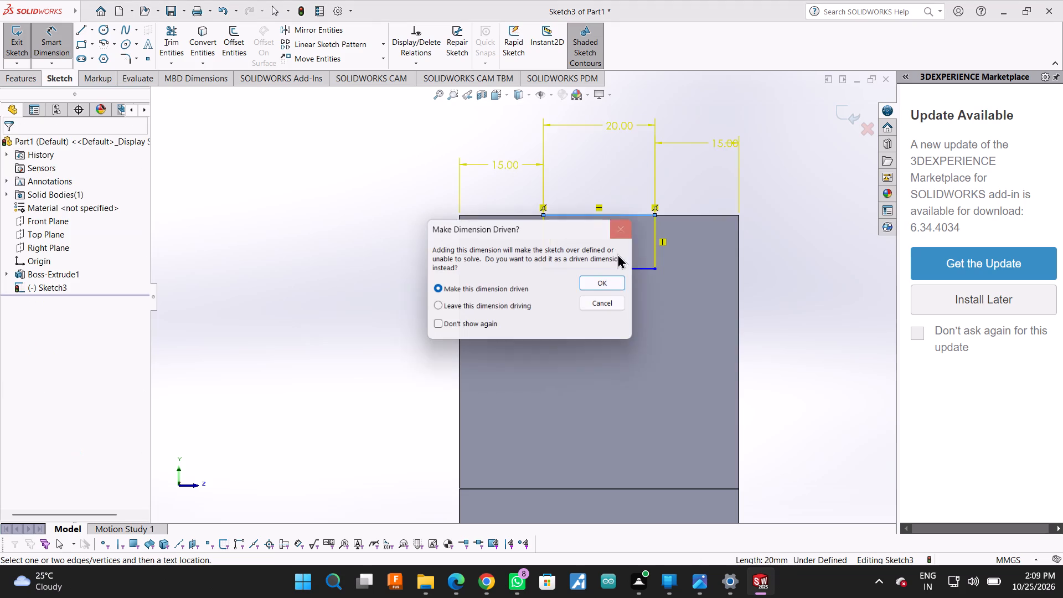
pyautogui.click(617, 282)
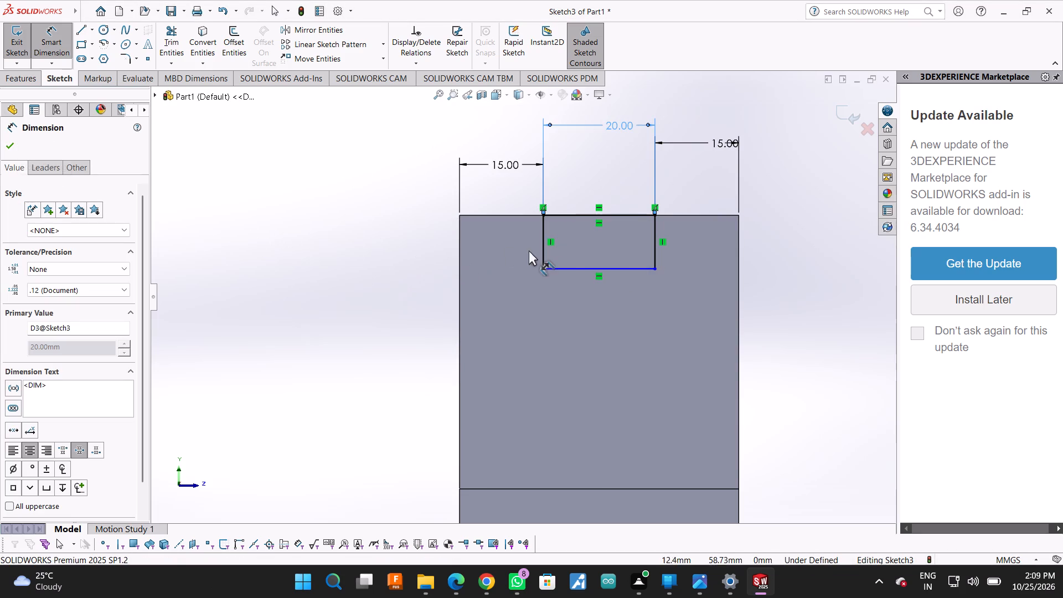
# Dimension the notch rectangle's vertical side as 15 mm and finish dimensioning.
pyautogui.click(545, 246)
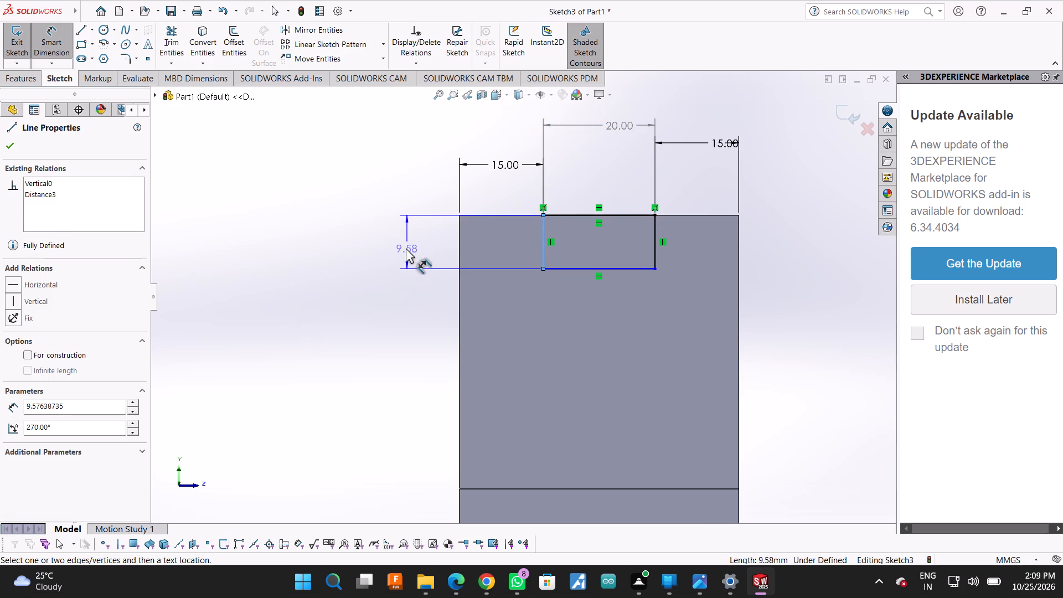
pyautogui.click(406, 248)
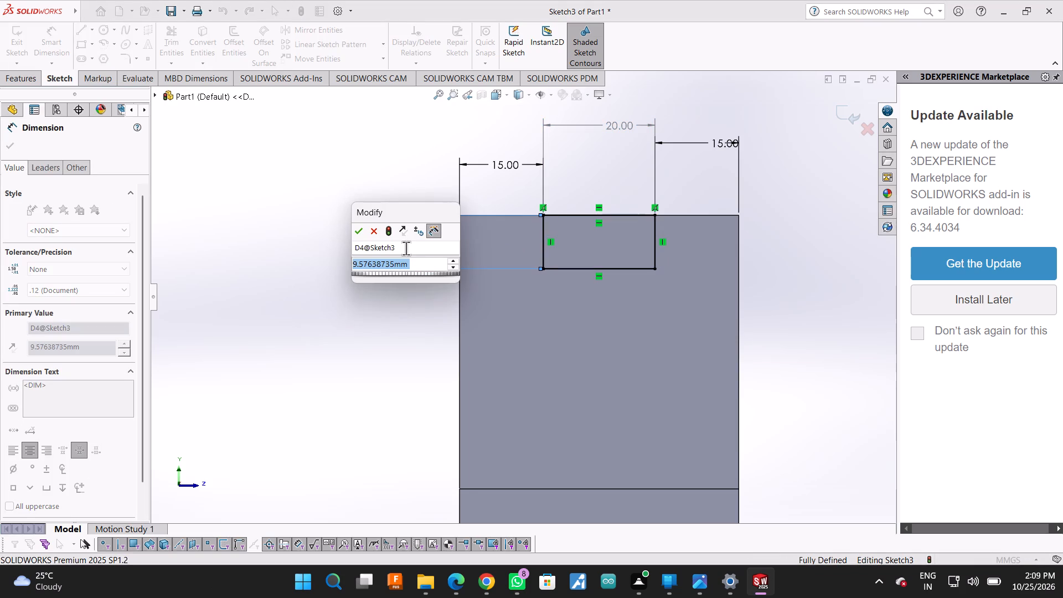
pyautogui.write('15')
pyautogui.press('Return')
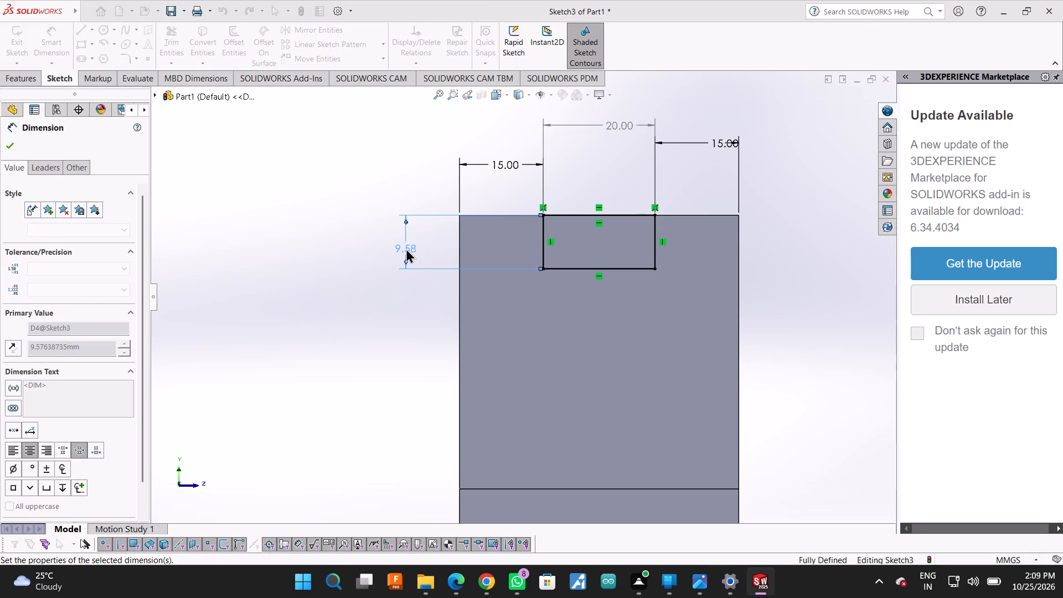
pyautogui.moveTo(756, 240); pyautogui.dragTo(712, 352, button='middle')
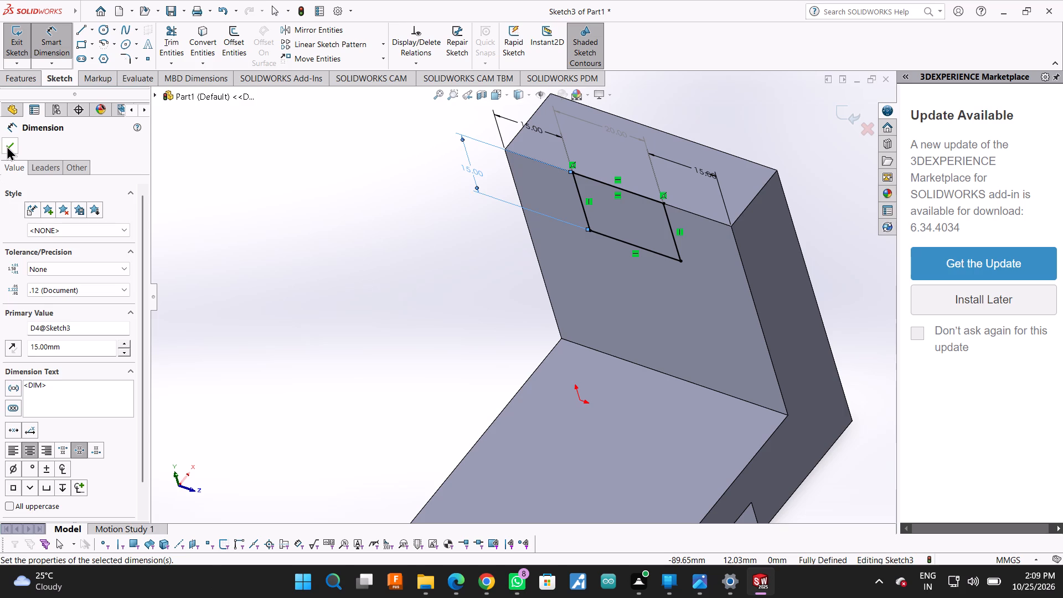
pyautogui.click(7, 146)
# Cut-extrude the notch sketch through the vertical arm with a blind depth of 15 mm, merging the open contours.
pyautogui.click(22, 75)
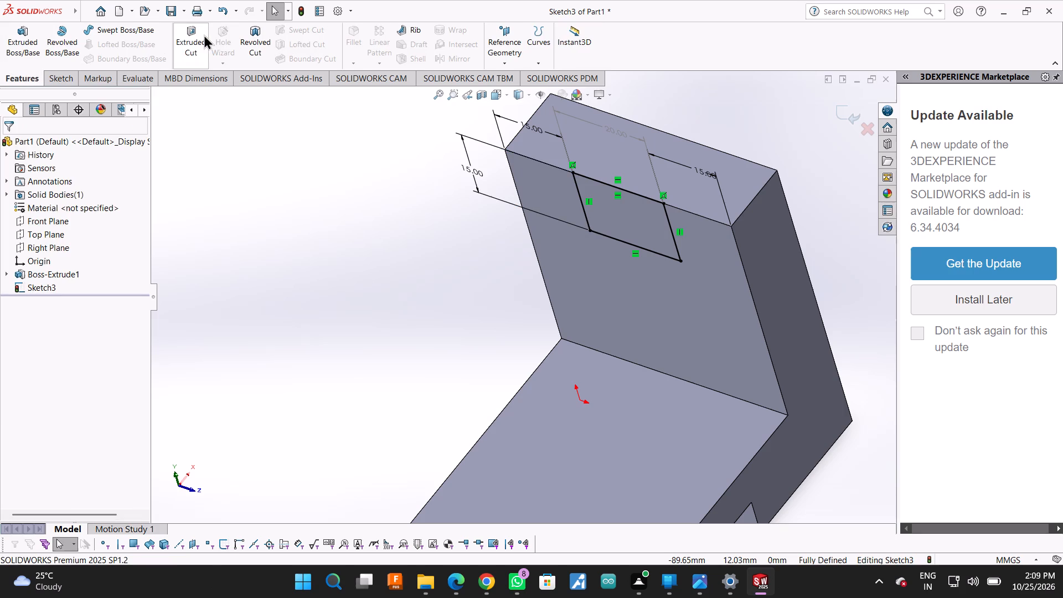
pyautogui.click(200, 34)
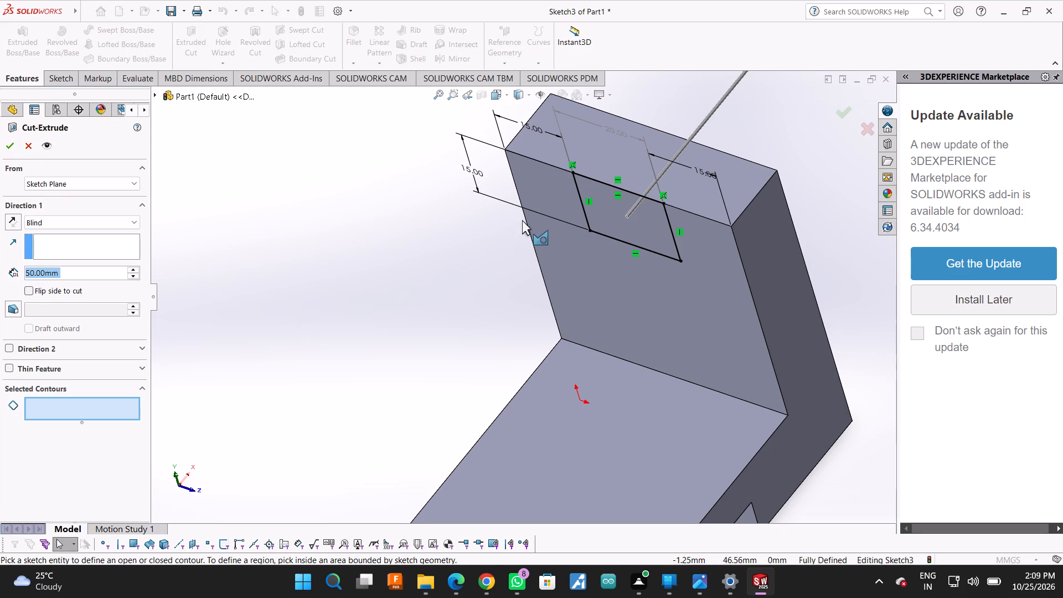
pyautogui.scroll(2, 557, 256)
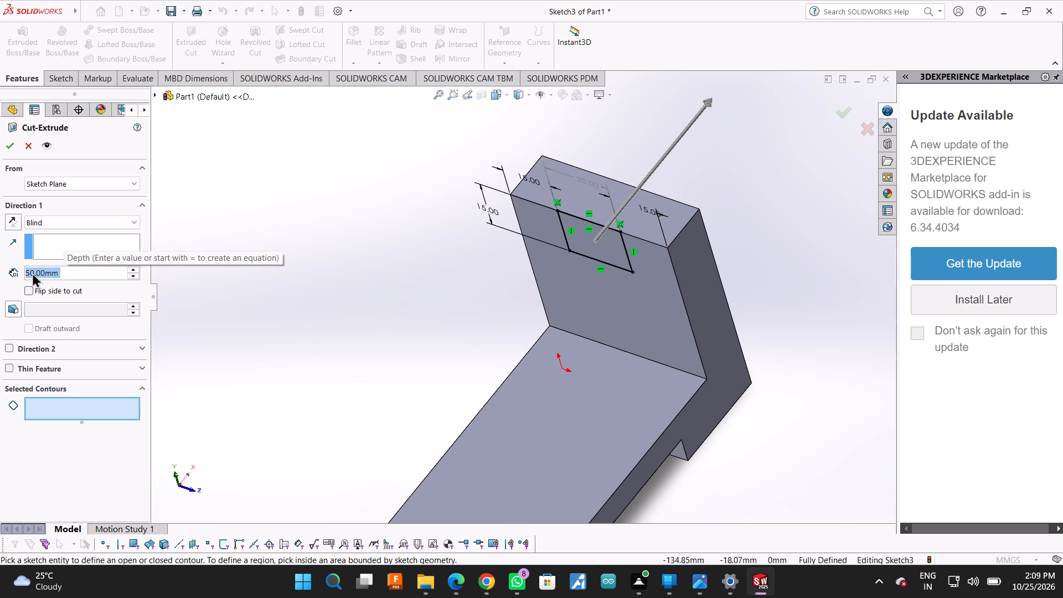
pyautogui.write('15')
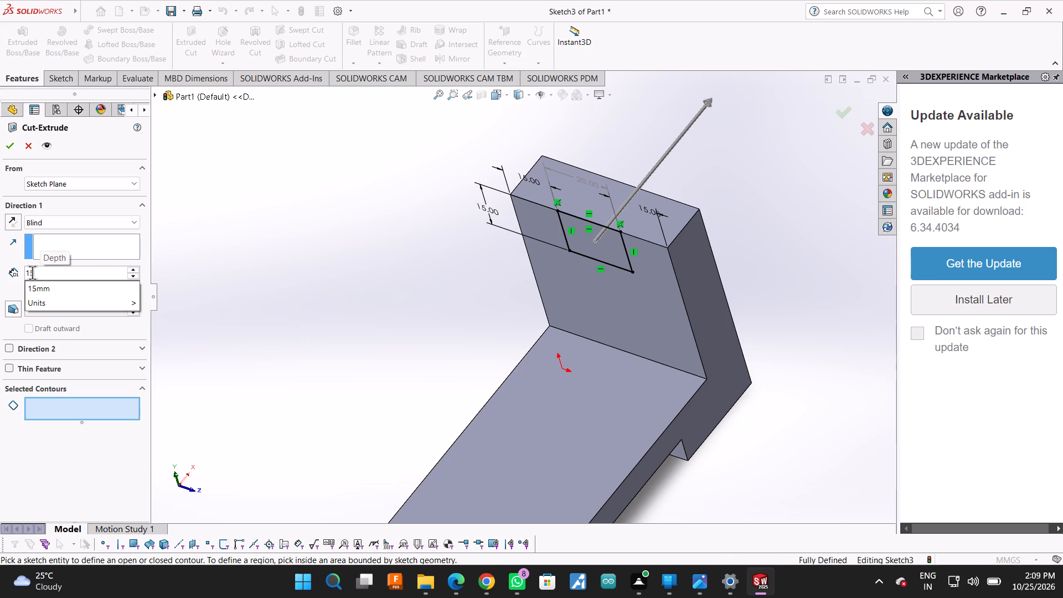
pyautogui.press('Return')
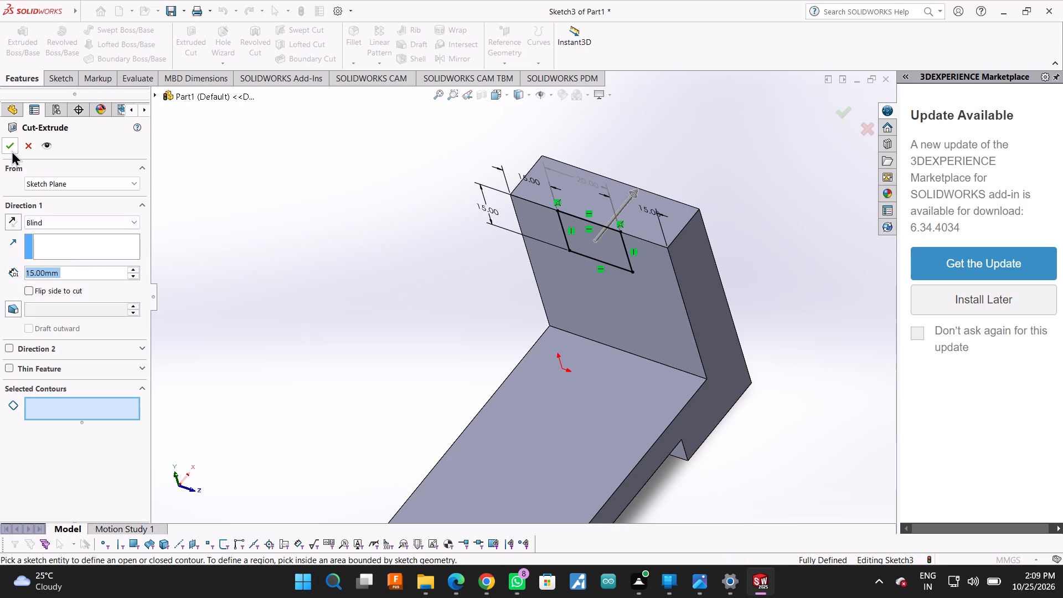
pyautogui.click(12, 151)
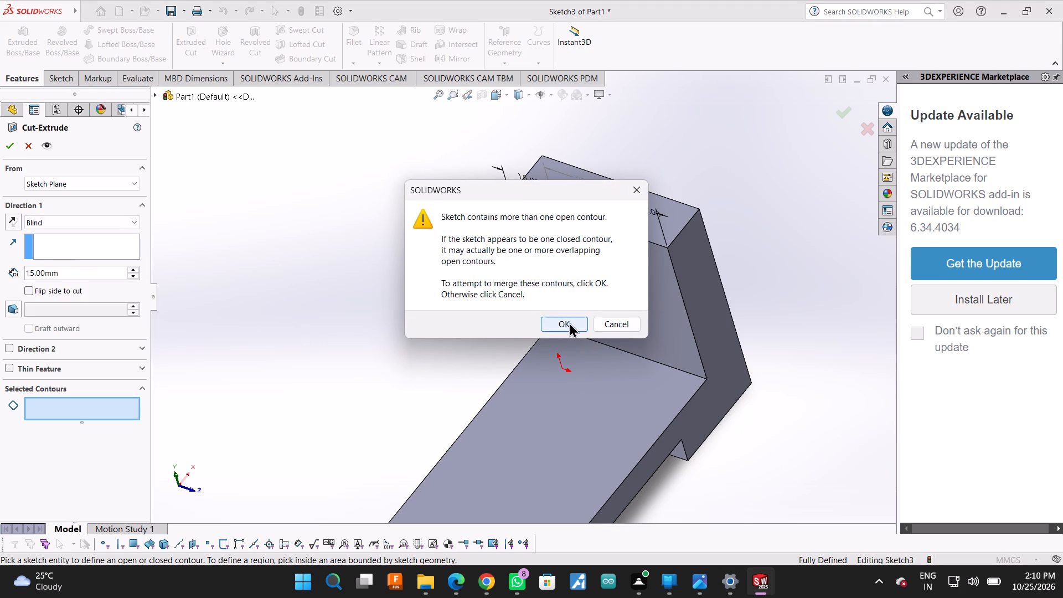
pyautogui.click(569, 322)
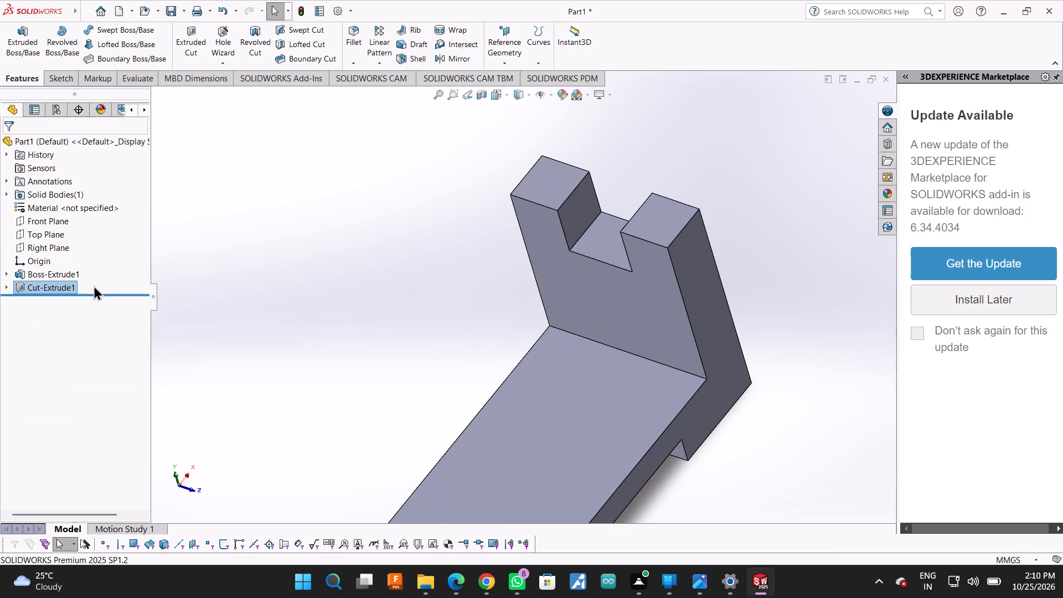
# Examine the notched vertical arm and the rest of the part from several angles.
pyautogui.scroll(1, 518, 264)
pyautogui.moveTo(742, 345); pyautogui.dragTo(756, 322, button='middle')
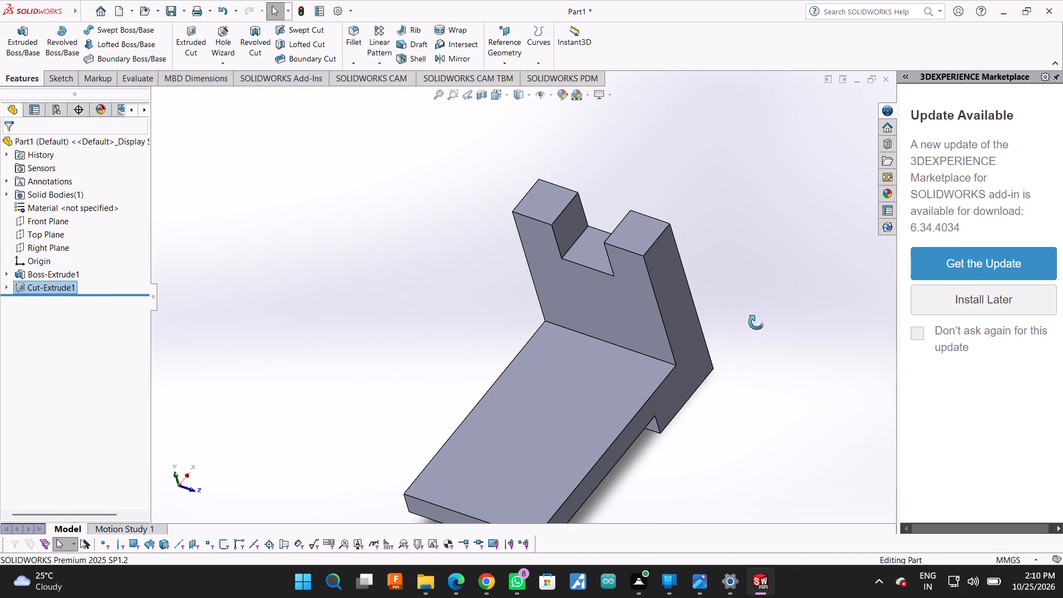
pyautogui.moveTo(756, 322); pyautogui.dragTo(757, 321, button='middle')
pyautogui.scroll(2, 641, 279)
pyautogui.scroll(-2, 641, 279)
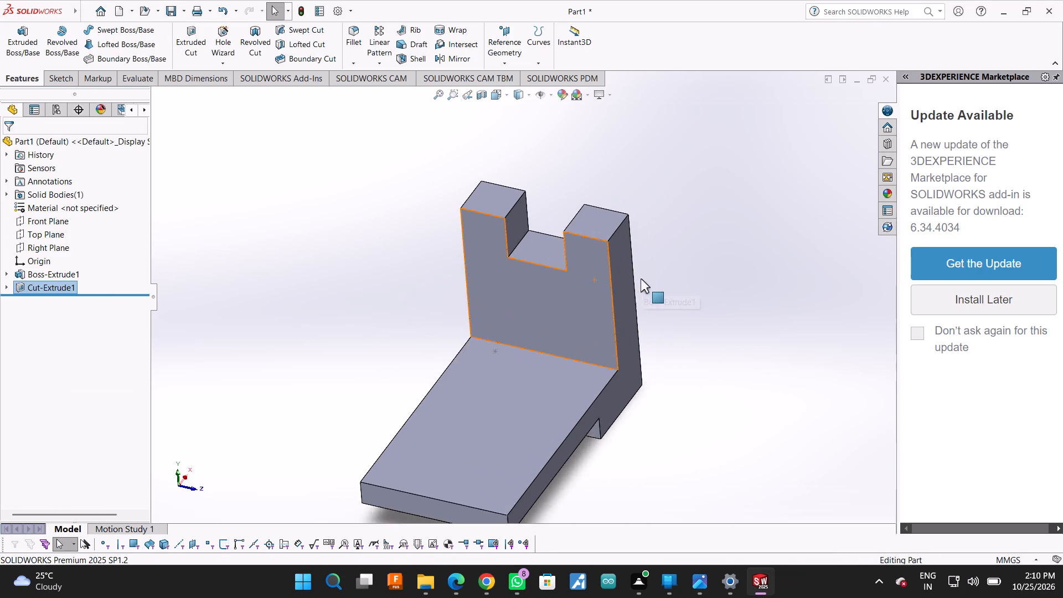
pyautogui.scroll(-2, 641, 279)
pyautogui.moveTo(670, 259); pyautogui.dragTo(703, 250, button='middle')
pyautogui.moveTo(700, 211); pyautogui.dragTo(693, 212, button='middle')
pyautogui.scroll(-1, 663, 235)
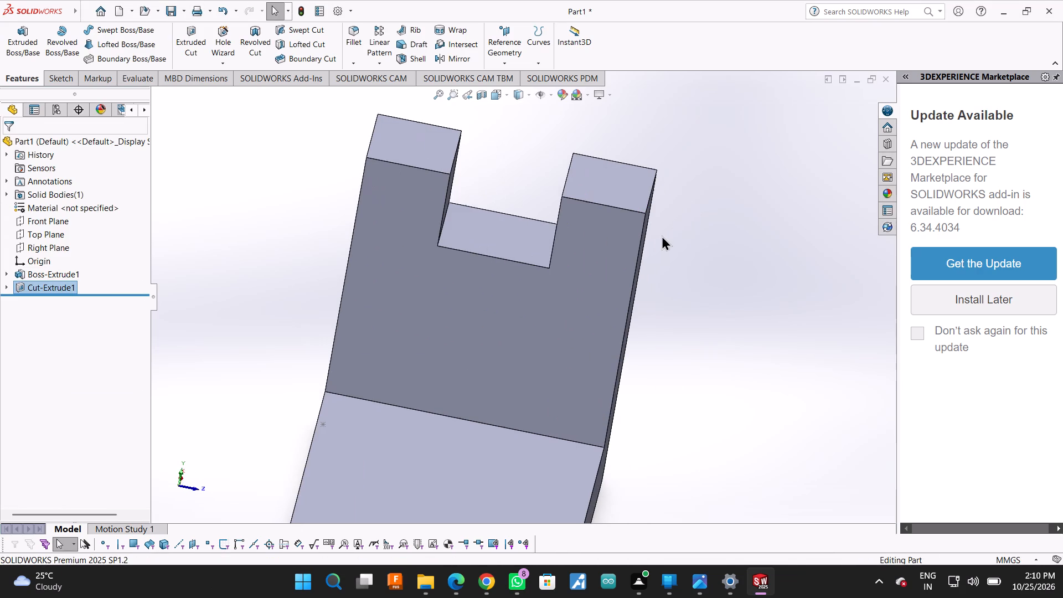
pyautogui.moveTo(652, 245); pyautogui.dragTo(583, 315, button='middle')
pyautogui.scroll(3, 605, 293)
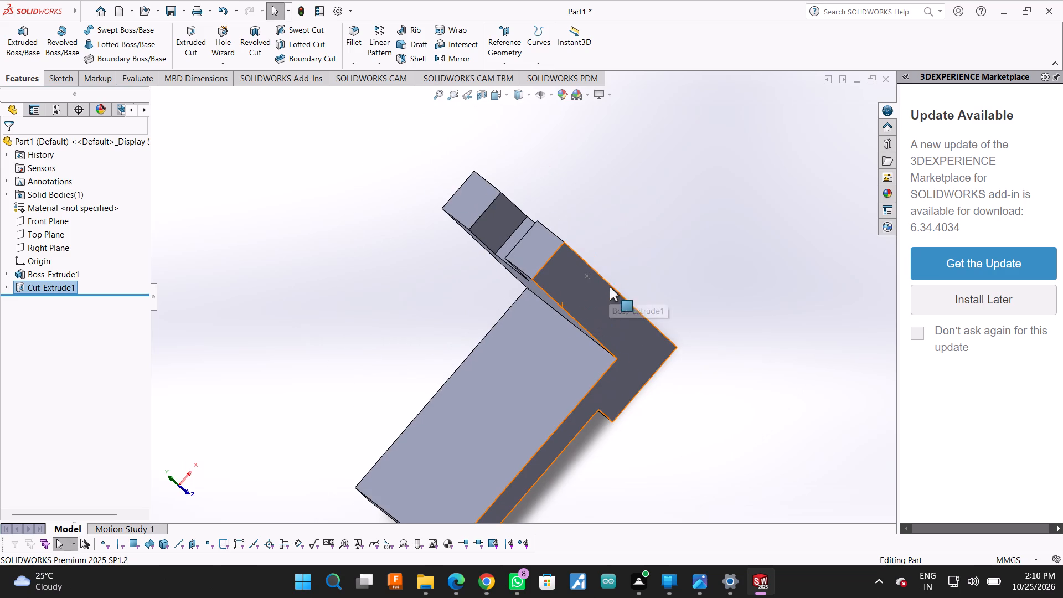
pyautogui.click(607, 330)
pyautogui.middleClick(607, 330)
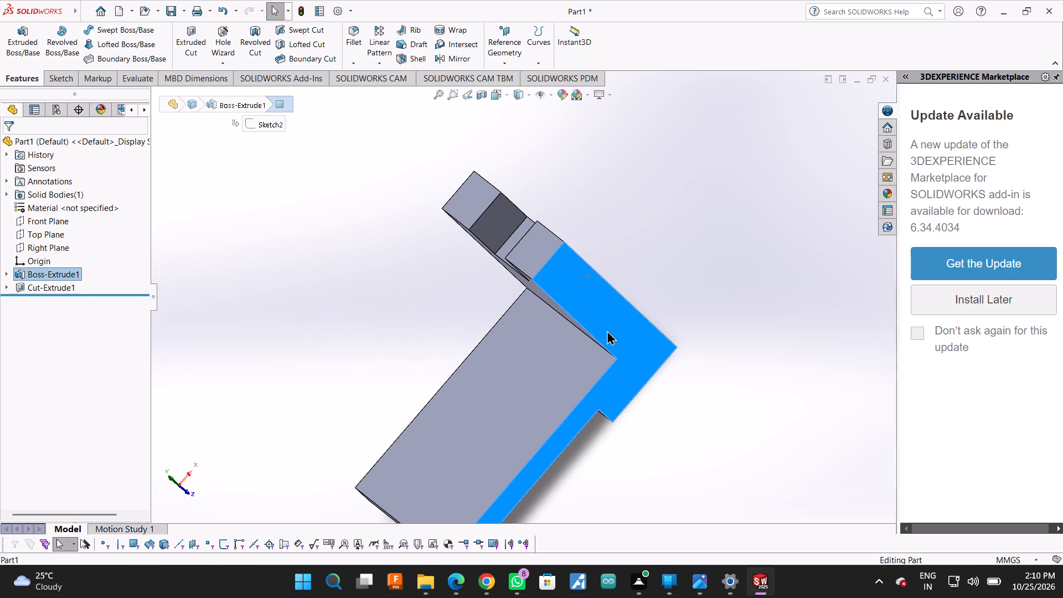
pyautogui.click(629, 245)
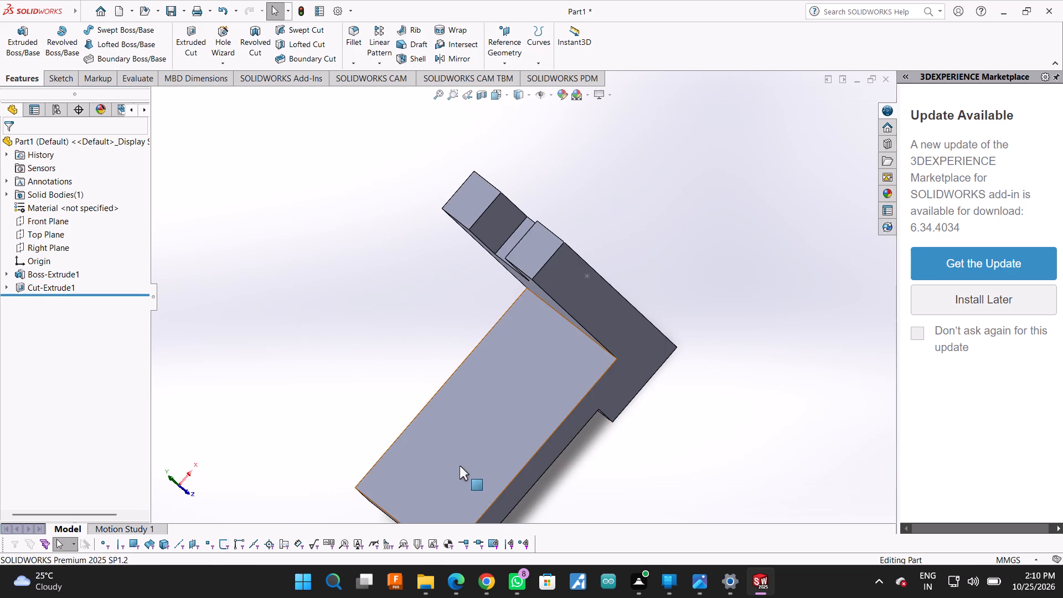
# Start a sketch on the horizontal arm's upper face and draw a circle of about 10 mm radius toward its free end.
pyautogui.click(484, 445)
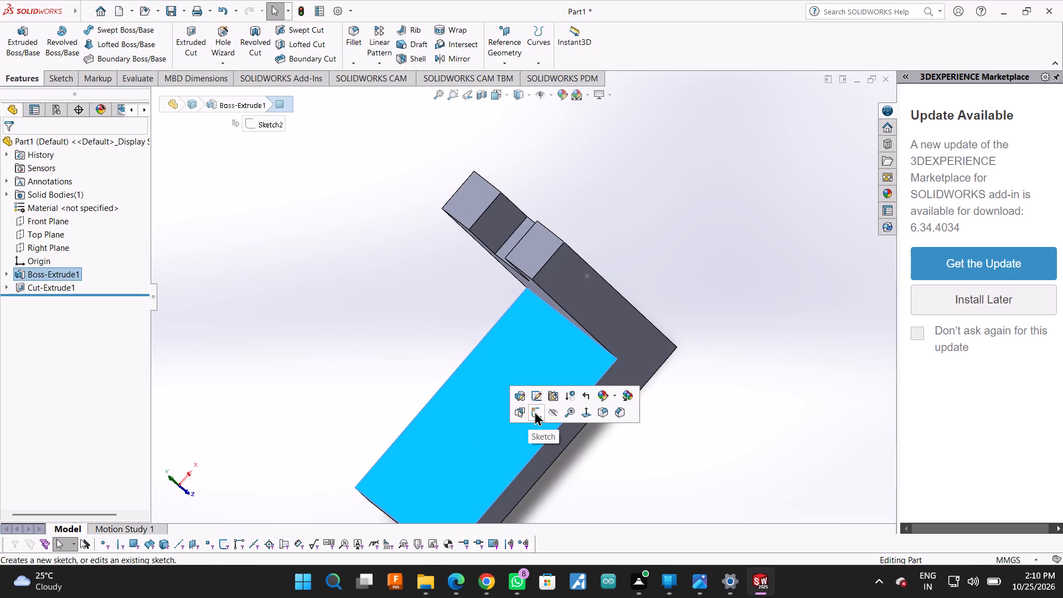
pyautogui.click(534, 411)
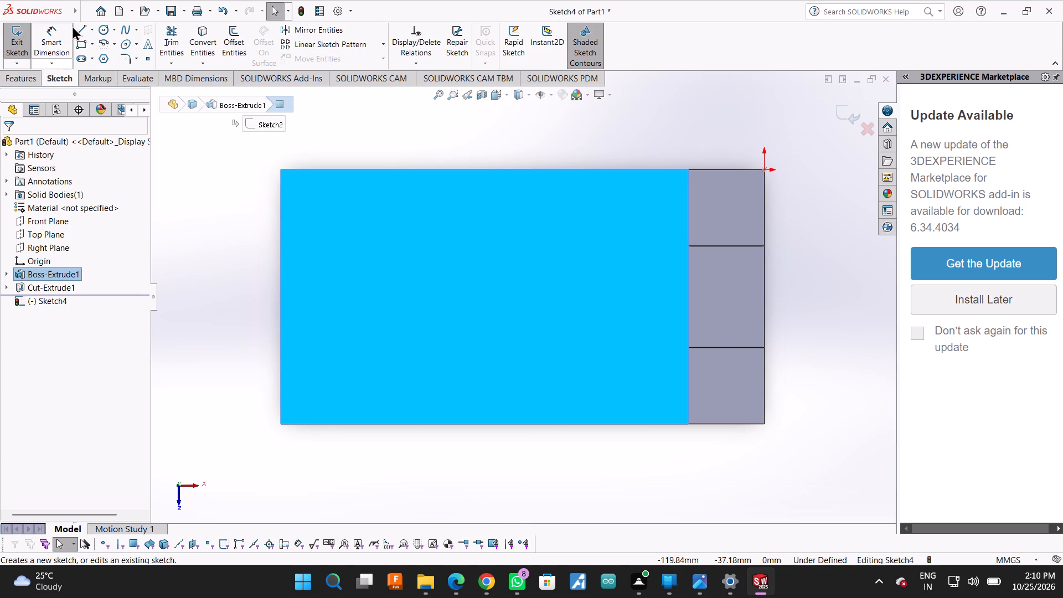
pyautogui.click(80, 25)
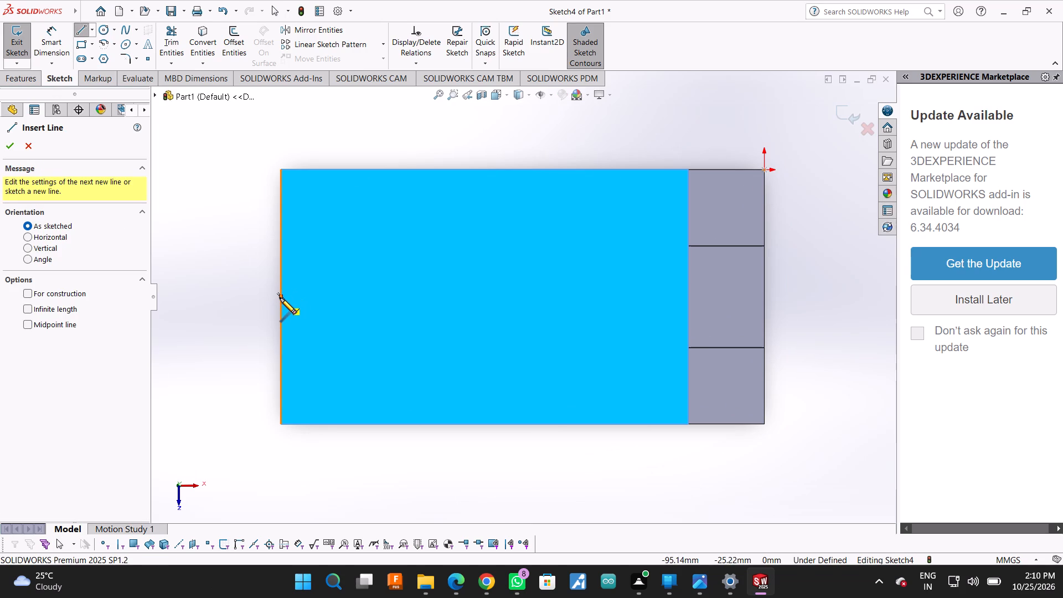
pyautogui.click(102, 30)
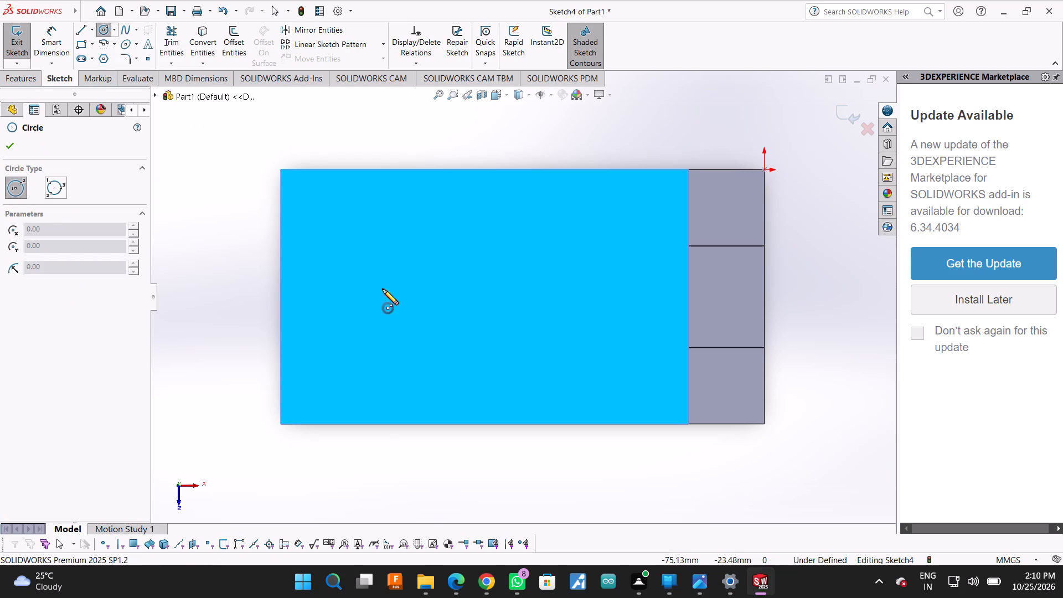
pyautogui.click(383, 289)
pyautogui.click(432, 302)
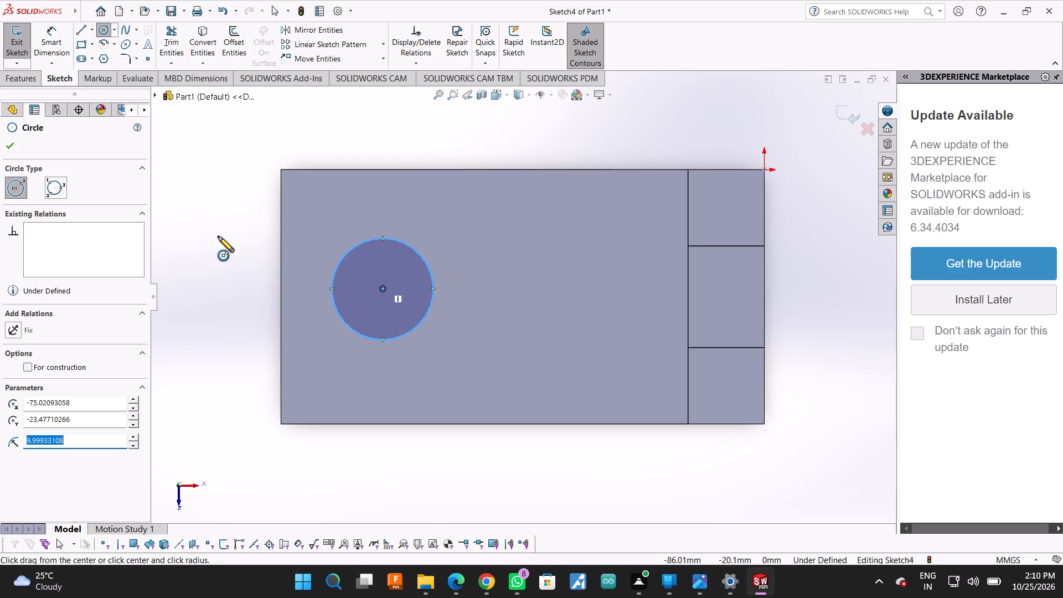
# Dimension the circle centre's distance from the horizontal arm's long side edge opposite the origin as 25 mm.
pyautogui.click(66, 29)
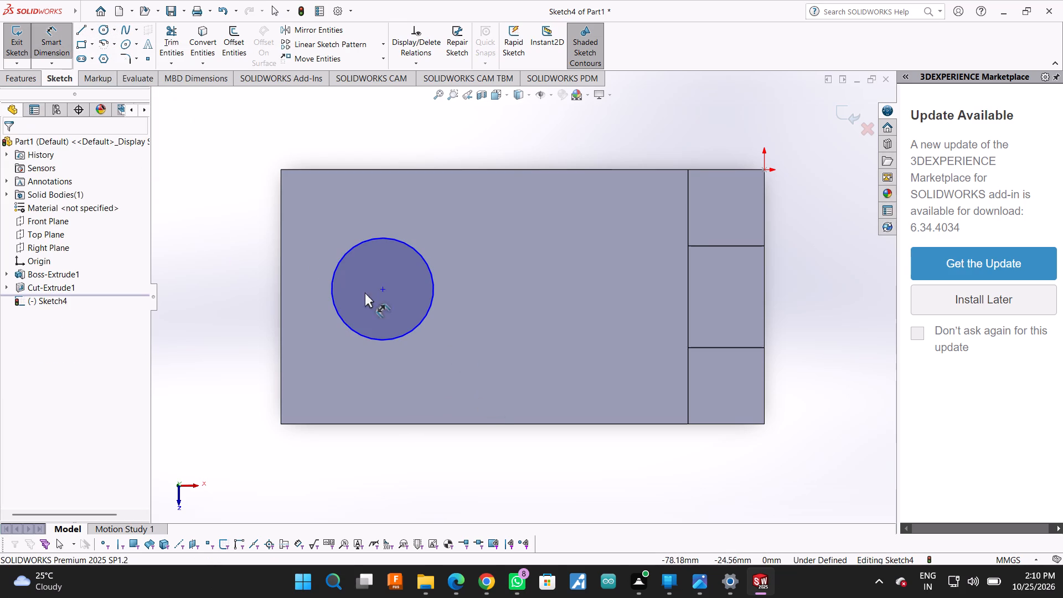
pyautogui.click(383, 289)
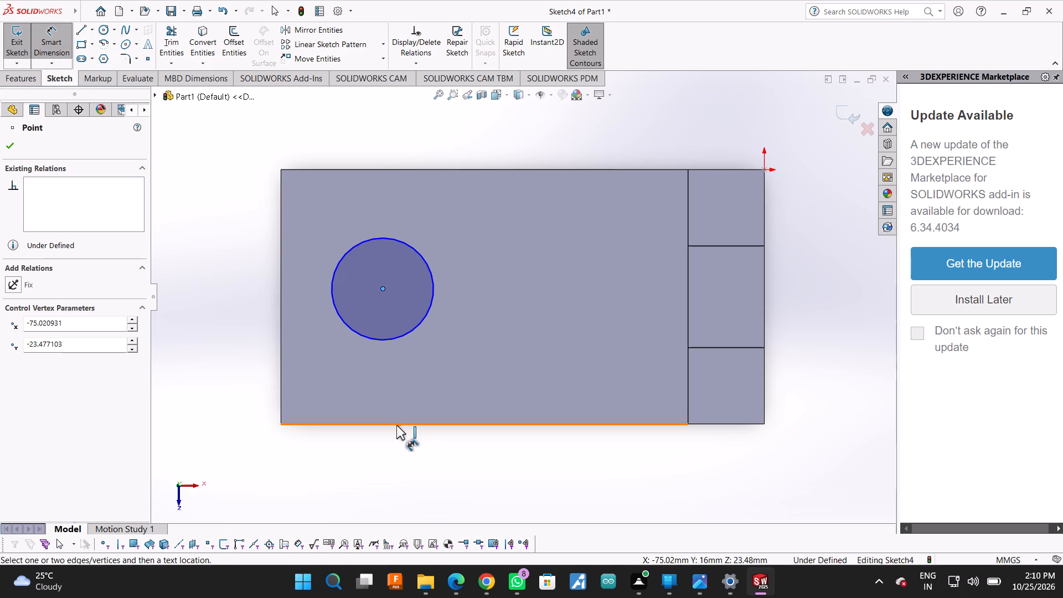
pyautogui.click(396, 425)
pyautogui.doubleClick(213, 410)
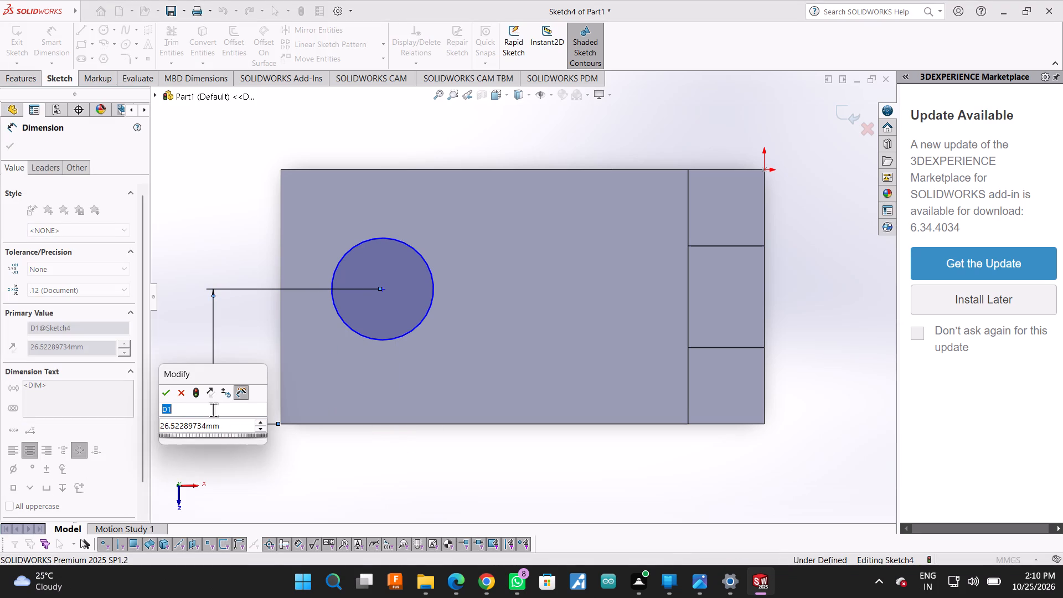
pyautogui.write('25')
pyautogui.press('Return')
pyautogui.press('\\')
pyautogui.press('Return')
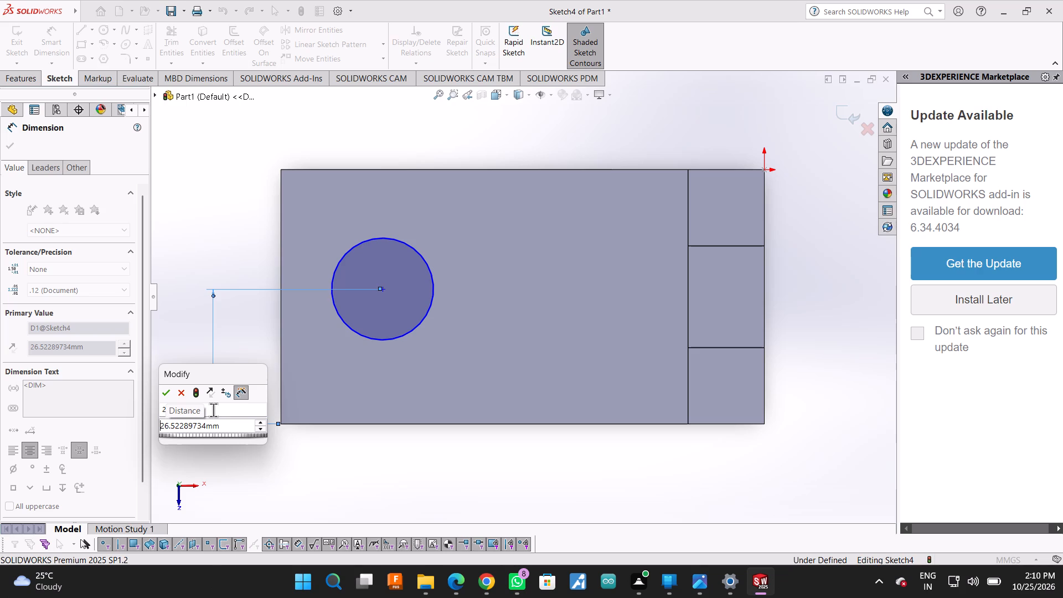
pyautogui.write('25')
pyautogui.doubleClick(217, 426)
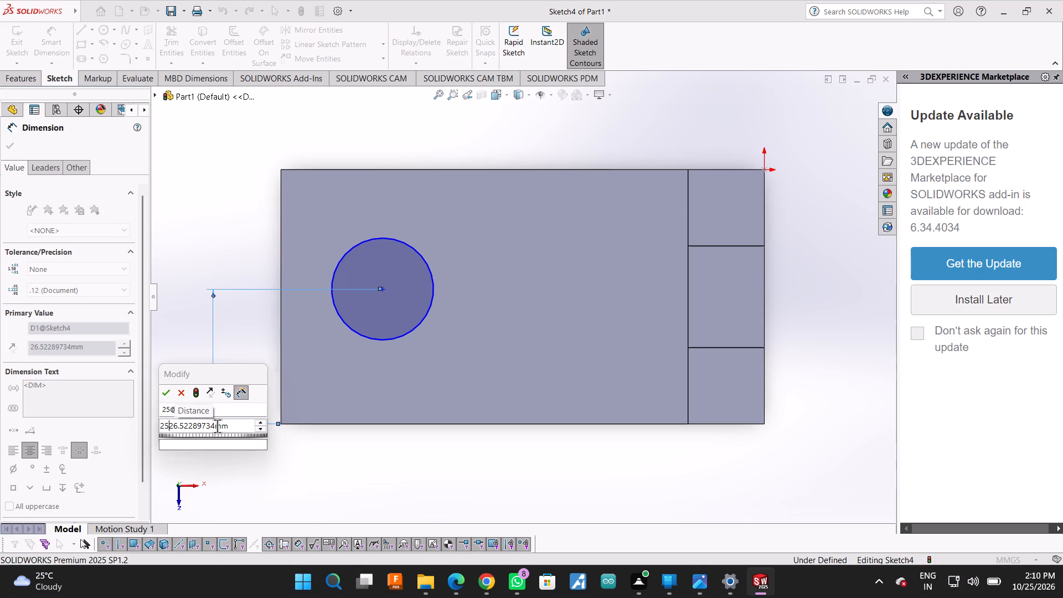
pyautogui.write('25')
pyautogui.press('Return')
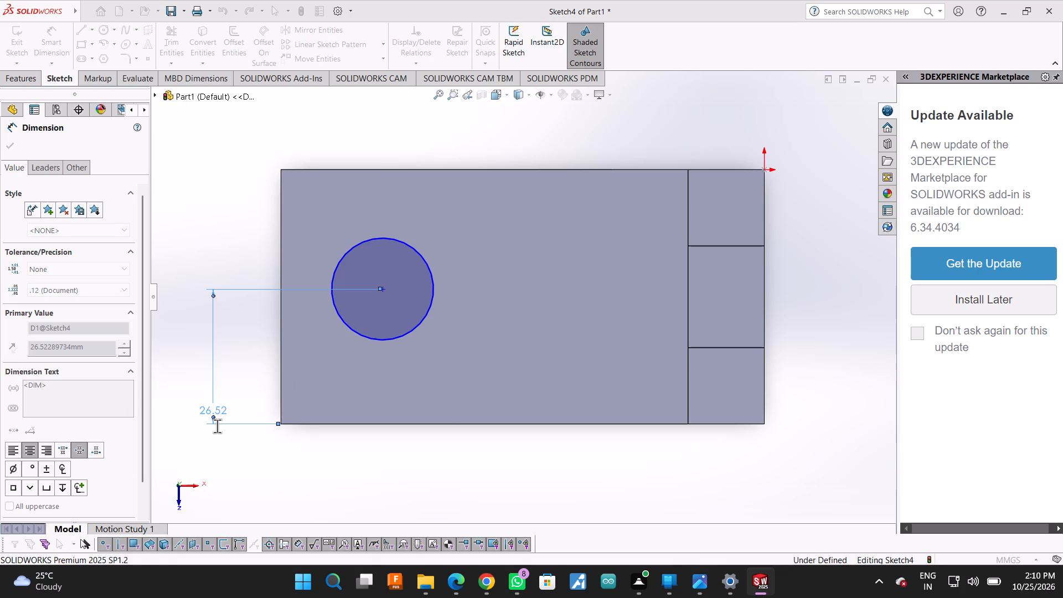
# Dimension the circle centre's distance from the horizontal arm's free end edge as 30 mm.
pyautogui.click(383, 295)
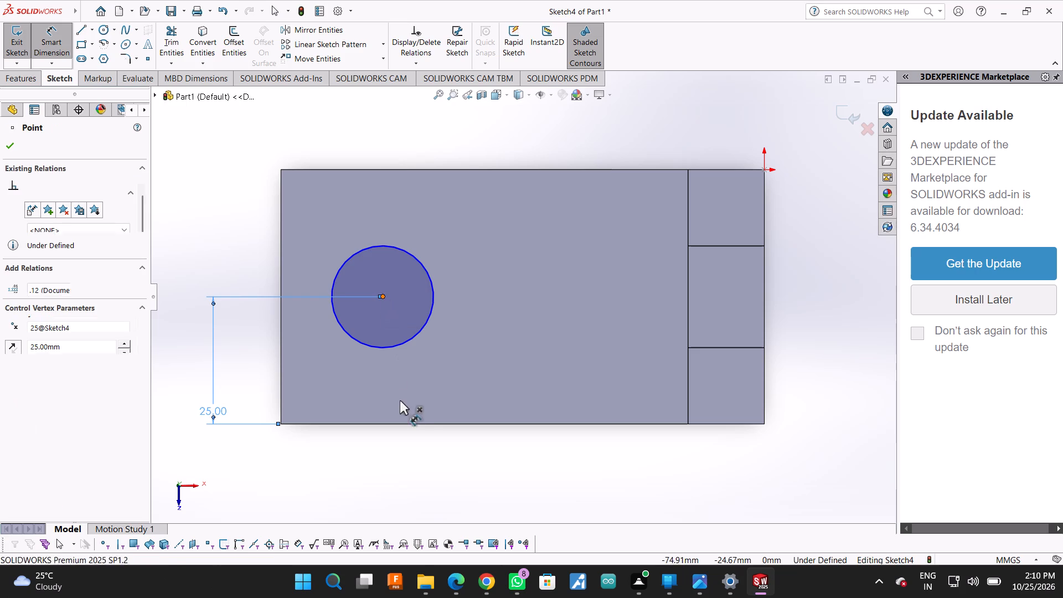
pyautogui.click(280, 334)
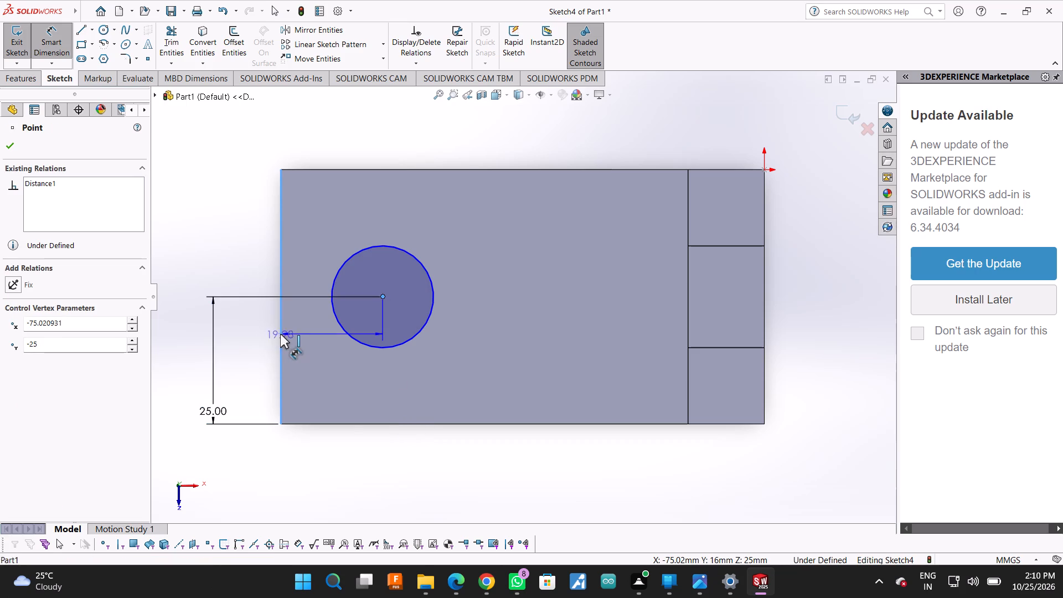
pyautogui.click(360, 480)
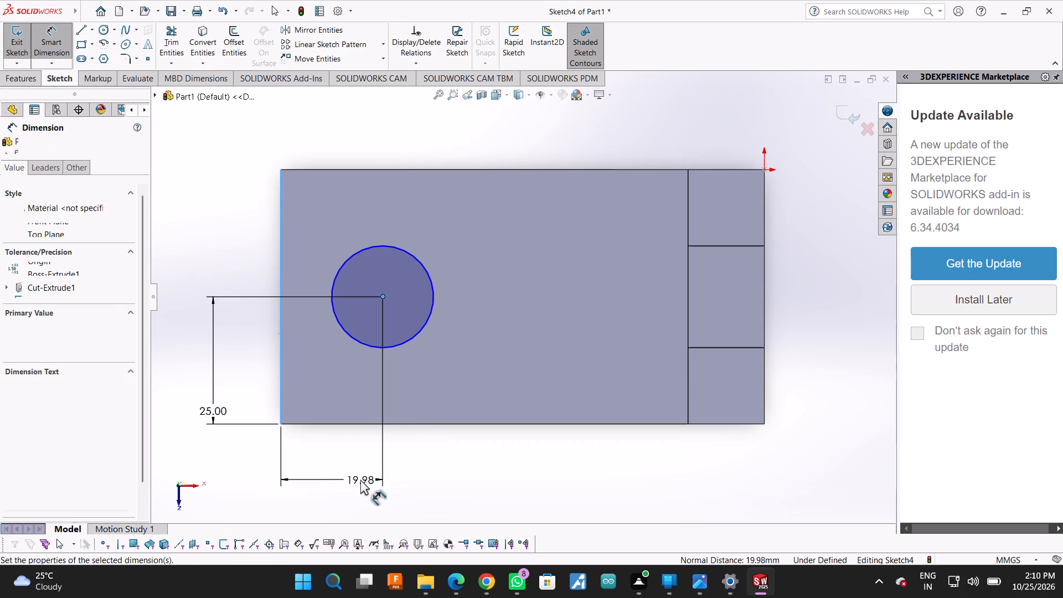
pyautogui.write('30')
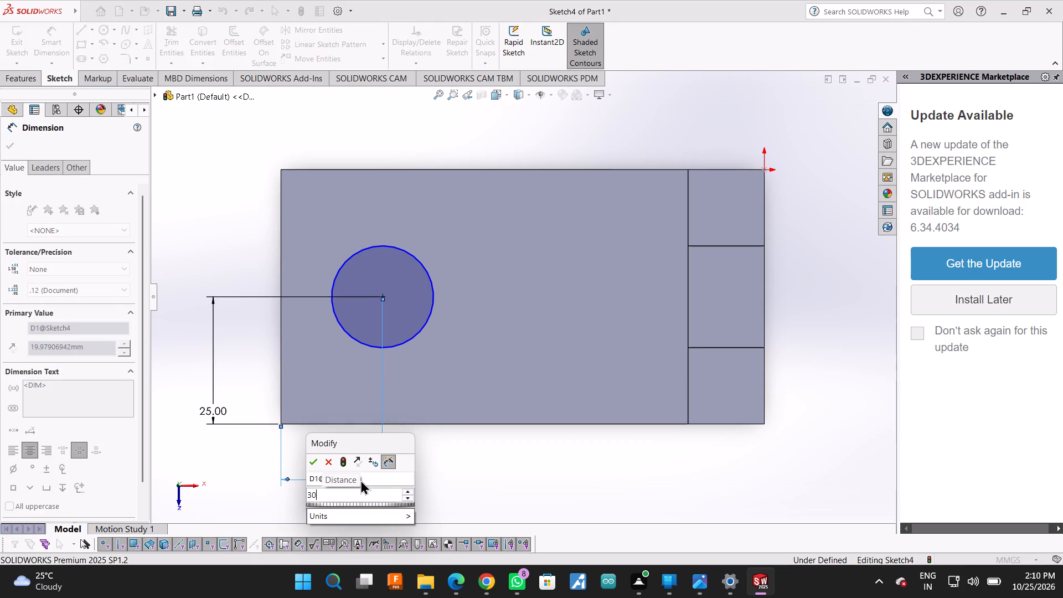
pyautogui.press('Return')
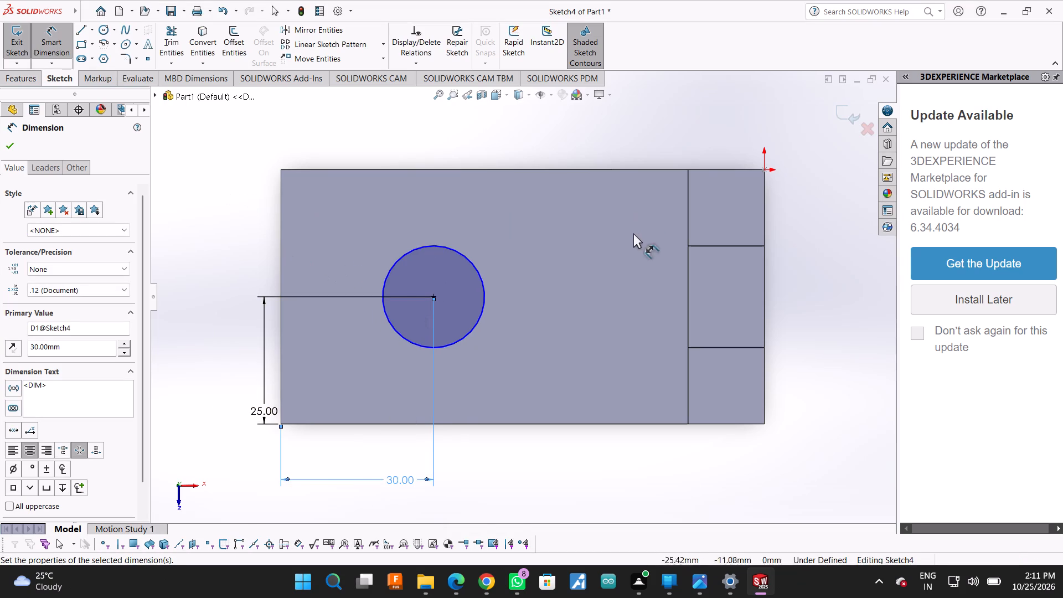
# Dimension the circle's diameter as 20 mm.
pyautogui.click(465, 257)
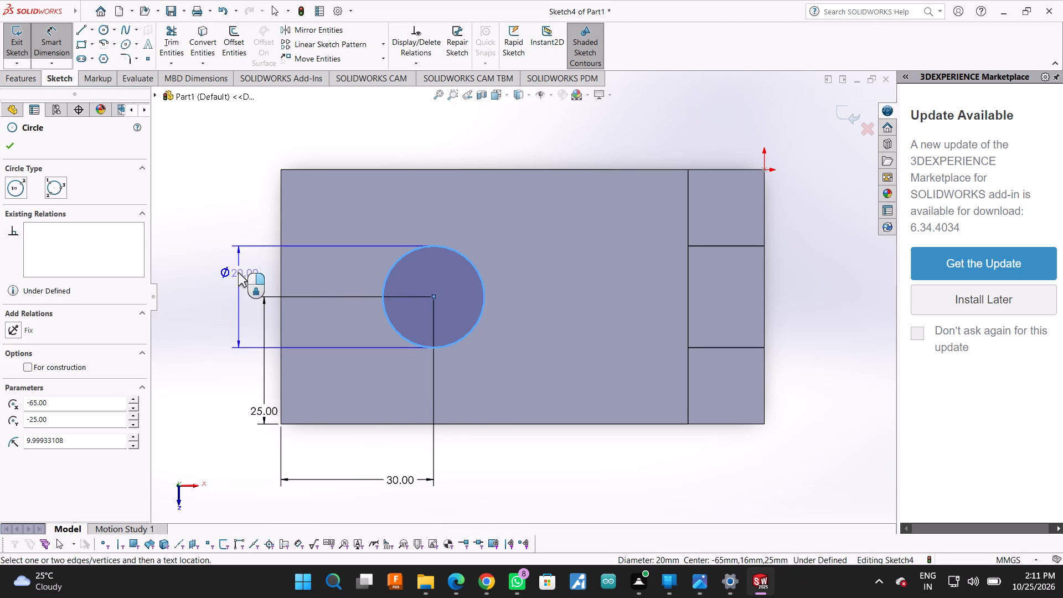
pyautogui.click(222, 275)
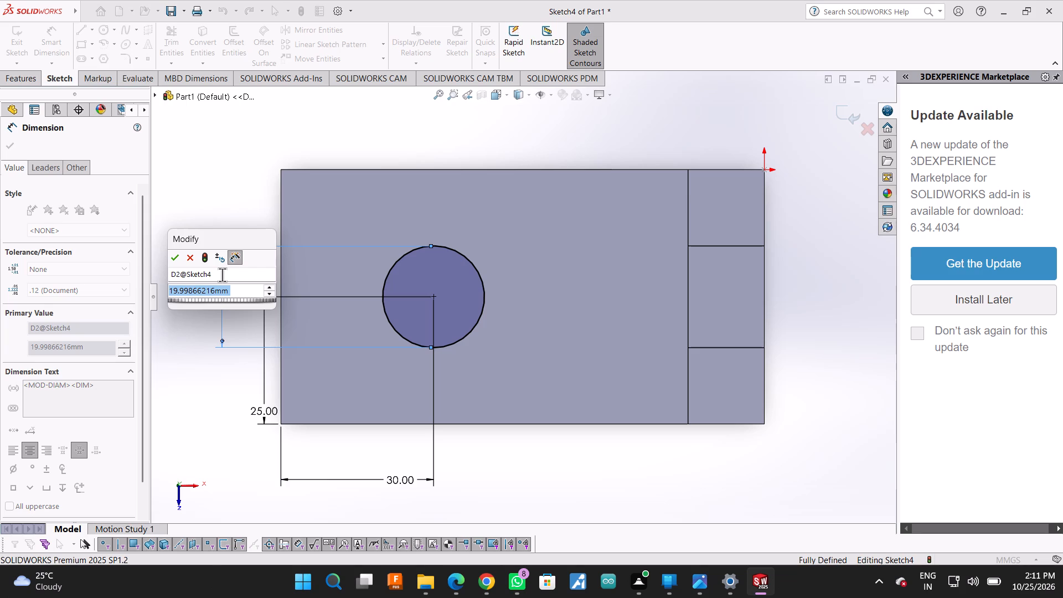
pyautogui.write('20')
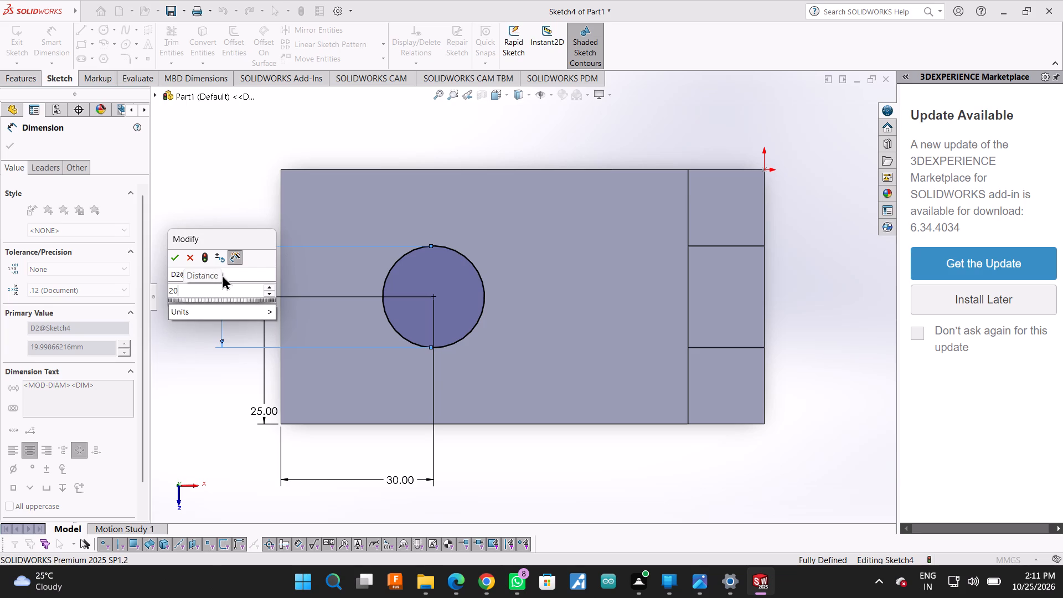
pyautogui.press('Return')
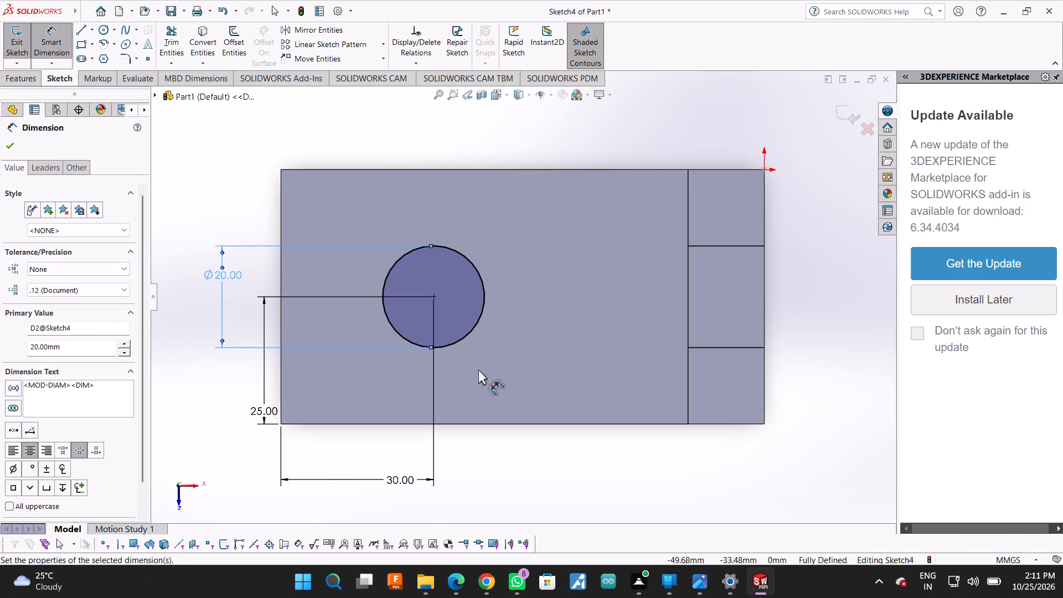
pyautogui.click(2, 139)
# Cut-extrude the circle through the horizontal arm with a blind depth of 8 mm.
pyautogui.click(25, 75)
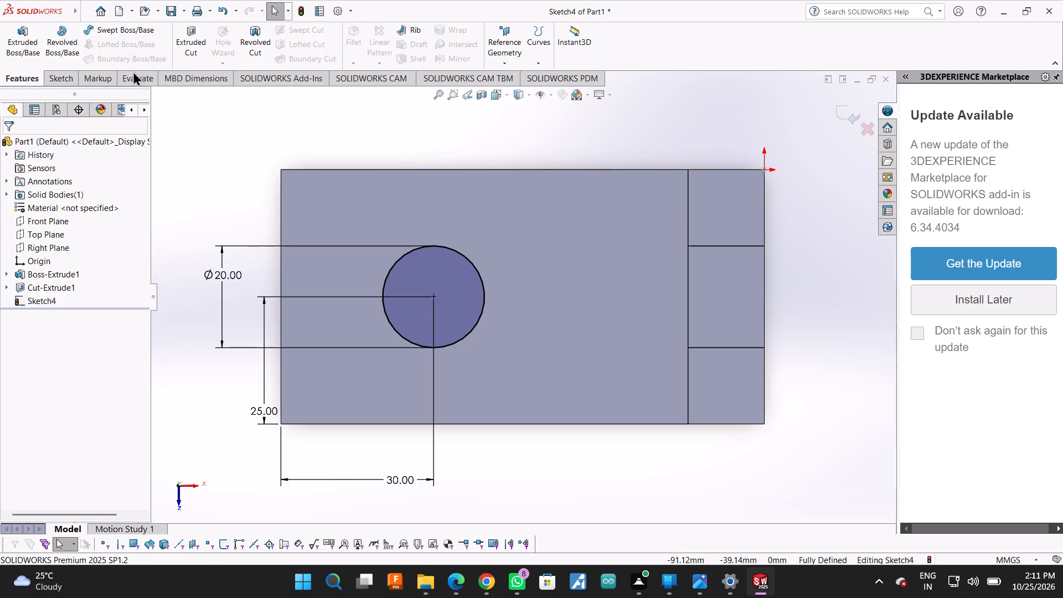
pyautogui.click(192, 37)
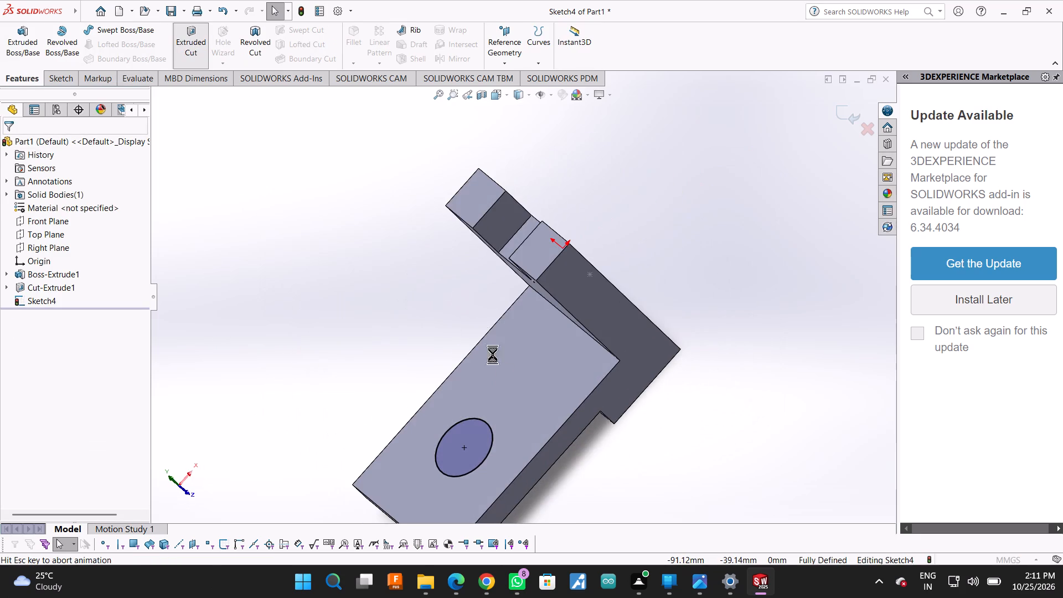
pyautogui.scroll(-3, 499, 456)
pyautogui.scroll(1, 532, 412)
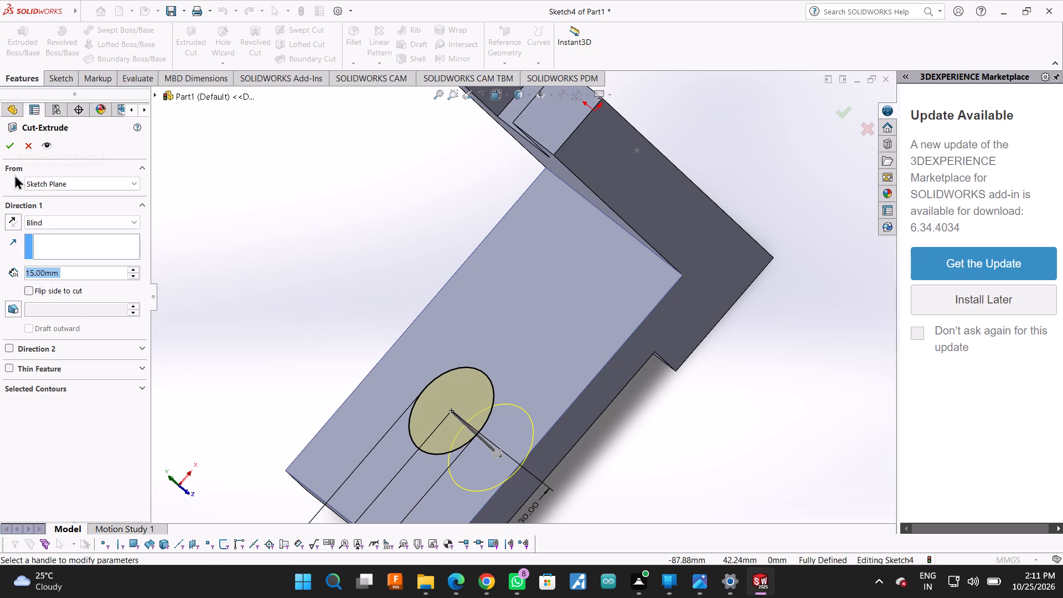
pyautogui.press('8')
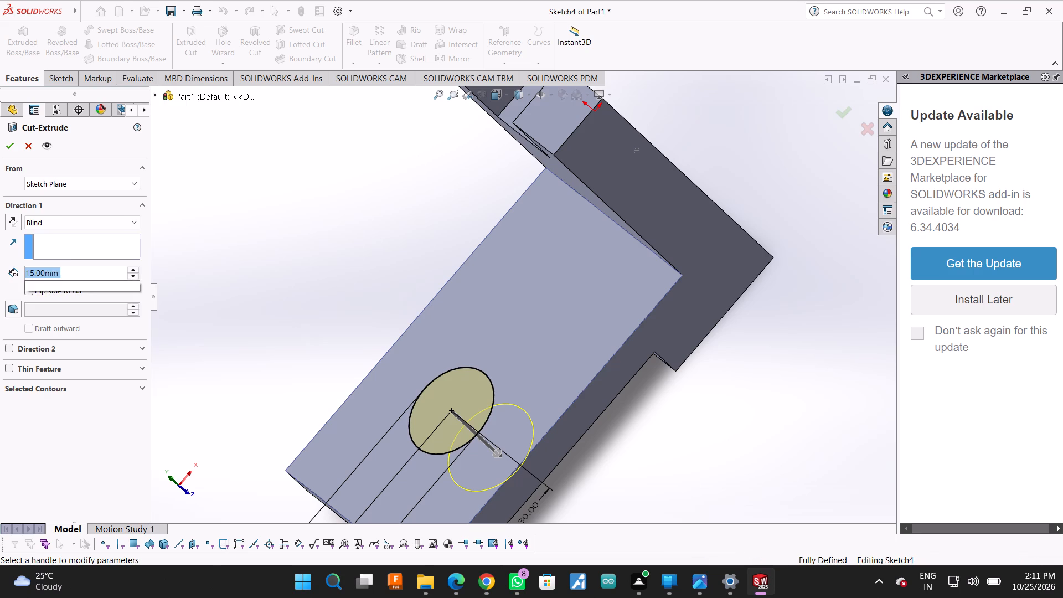
pyautogui.doubleClick(4, 149)
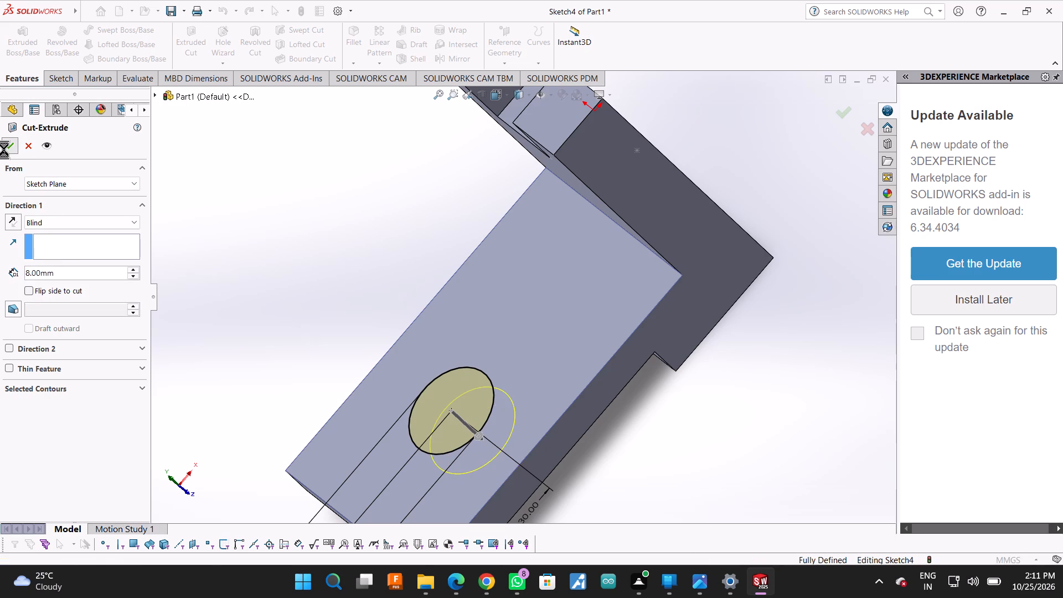
pyautogui.click(4, 149)
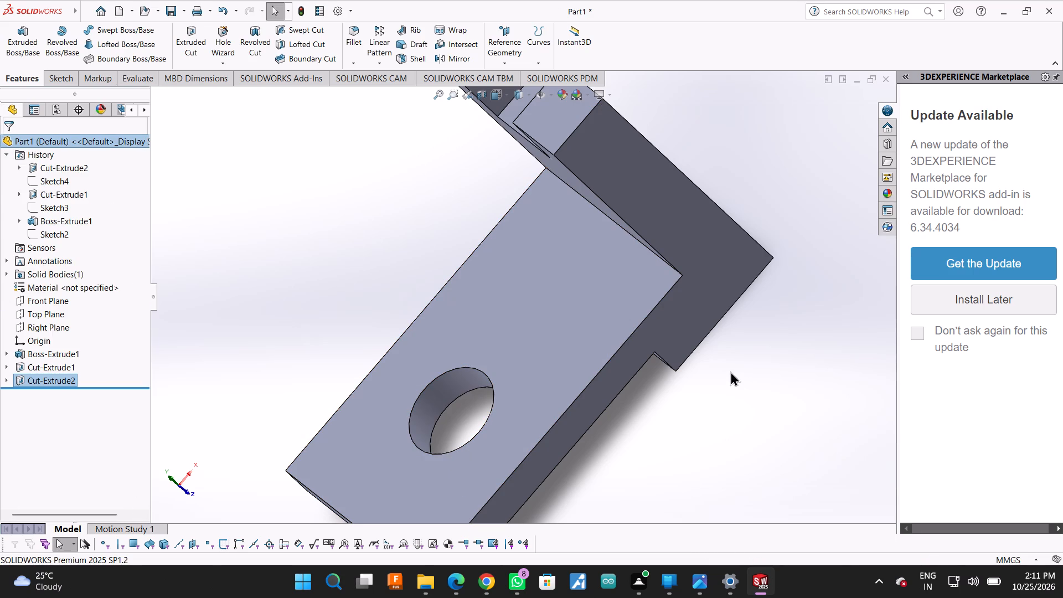
# Start a Rib sketch from the notch's lower front edge and draw a diagonal line about 49 mm long from the origin to the horizontal arm's upper face.
pyautogui.scroll(2, 784, 372)
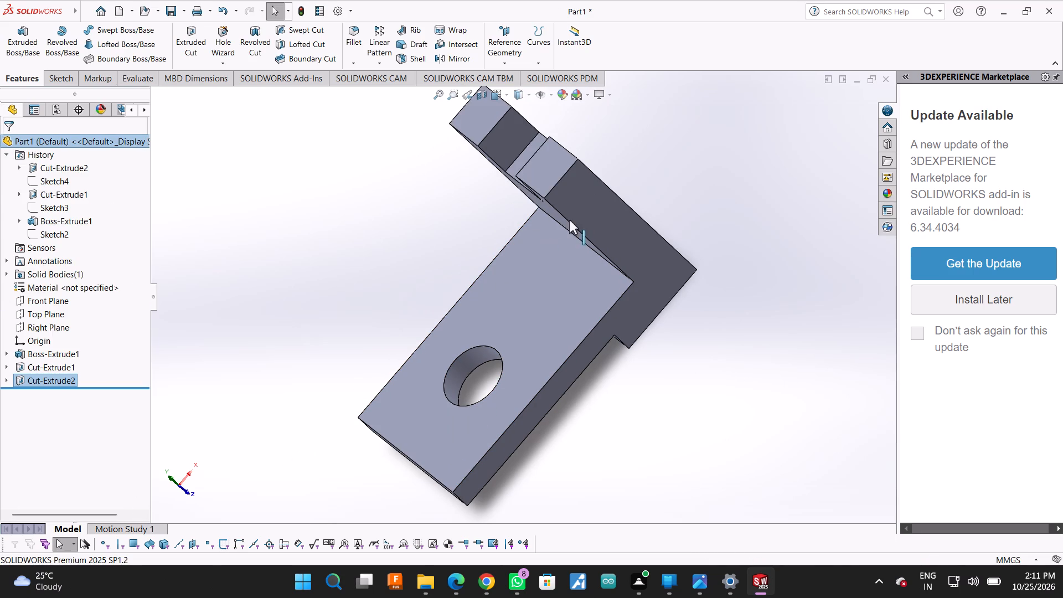
pyautogui.scroll(2, 651, 347)
pyautogui.moveTo(666, 297); pyautogui.dragTo(694, 295, button='middle')
pyautogui.scroll(-1, 737, 269)
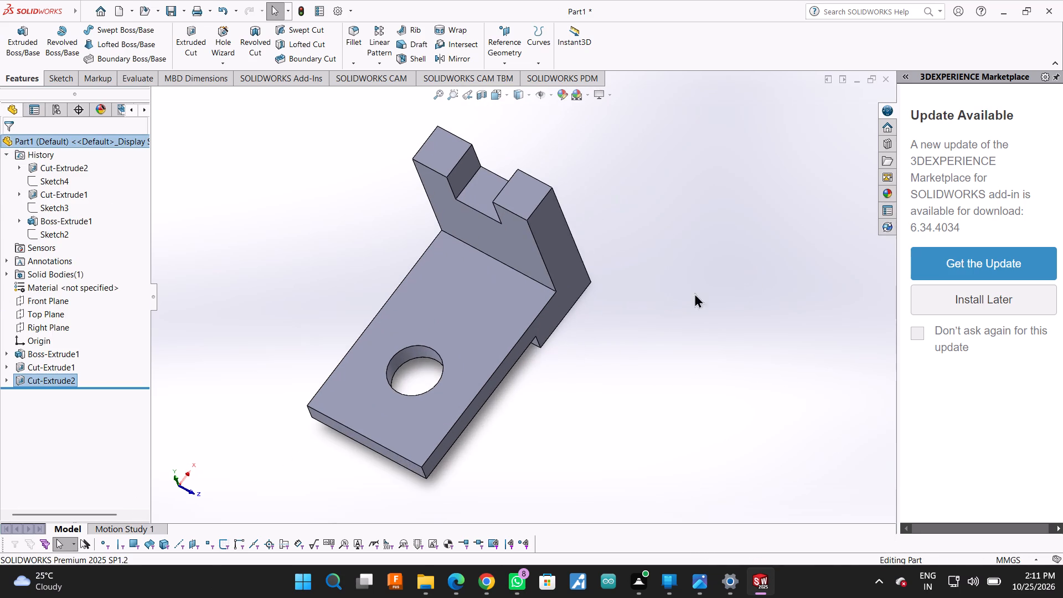
pyautogui.scroll(-2, 554, 300)
pyautogui.scroll(2, 555, 299)
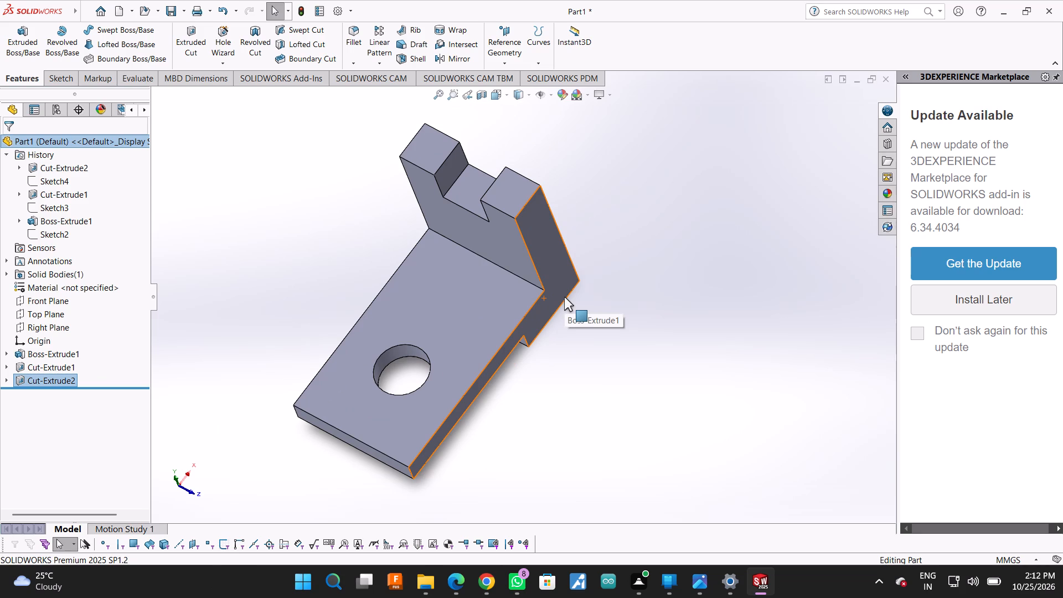
pyautogui.click(407, 35)
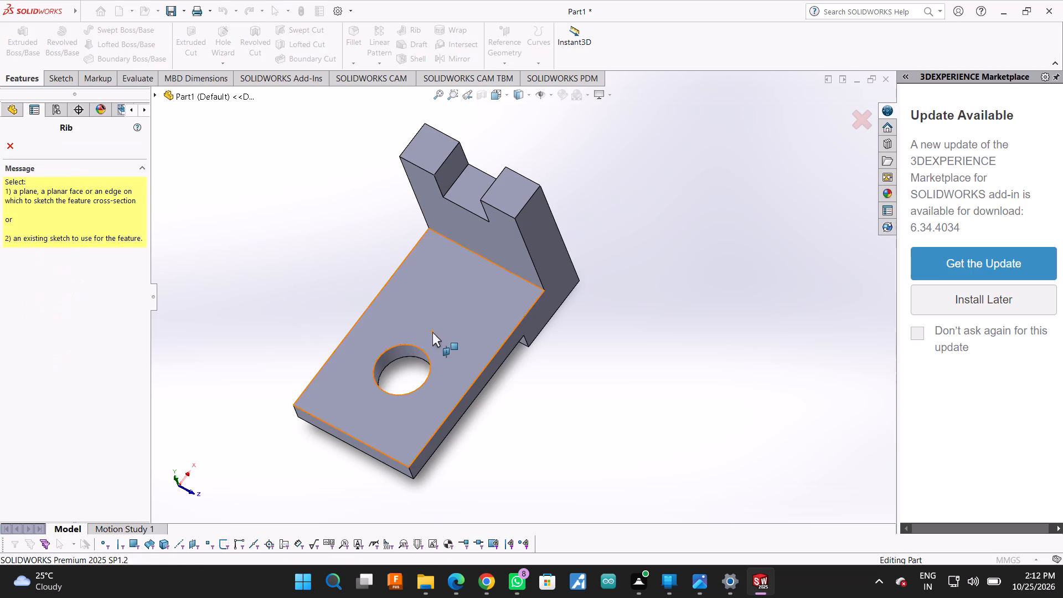
pyautogui.scroll(-2, 435, 327)
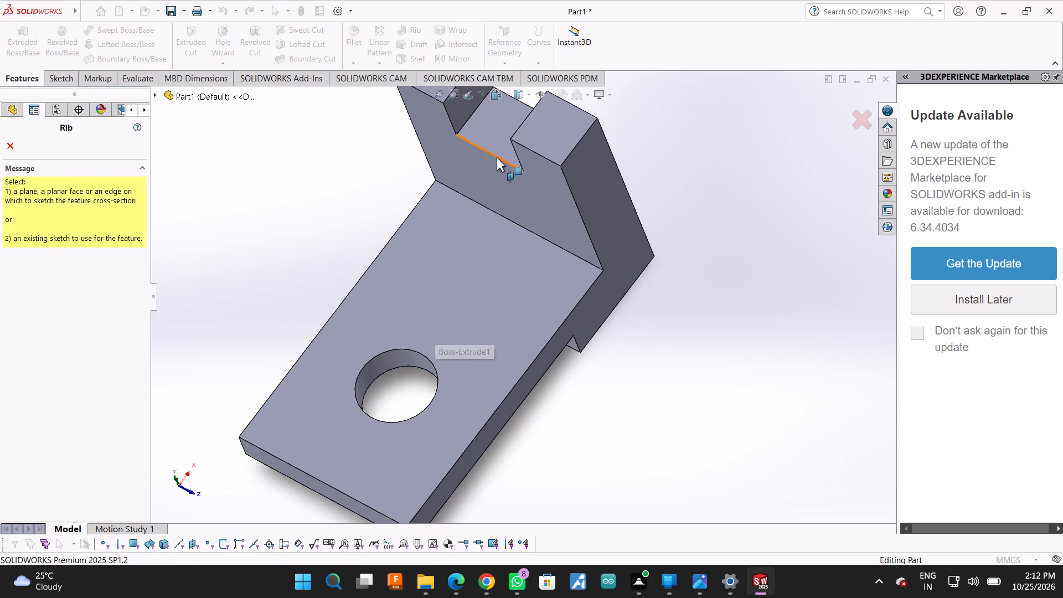
pyautogui.click(497, 157)
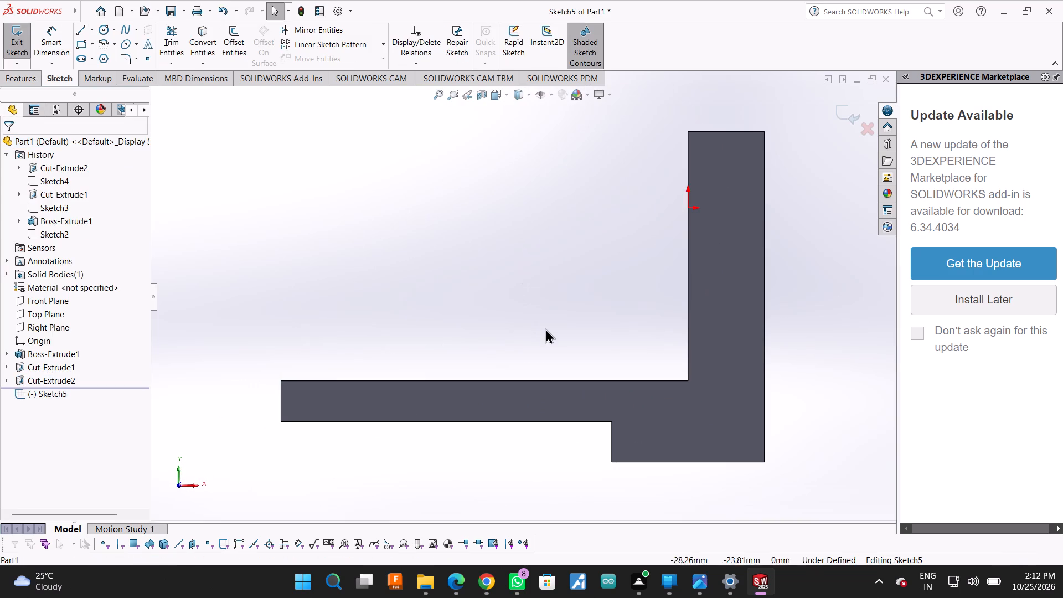
pyautogui.click(79, 29)
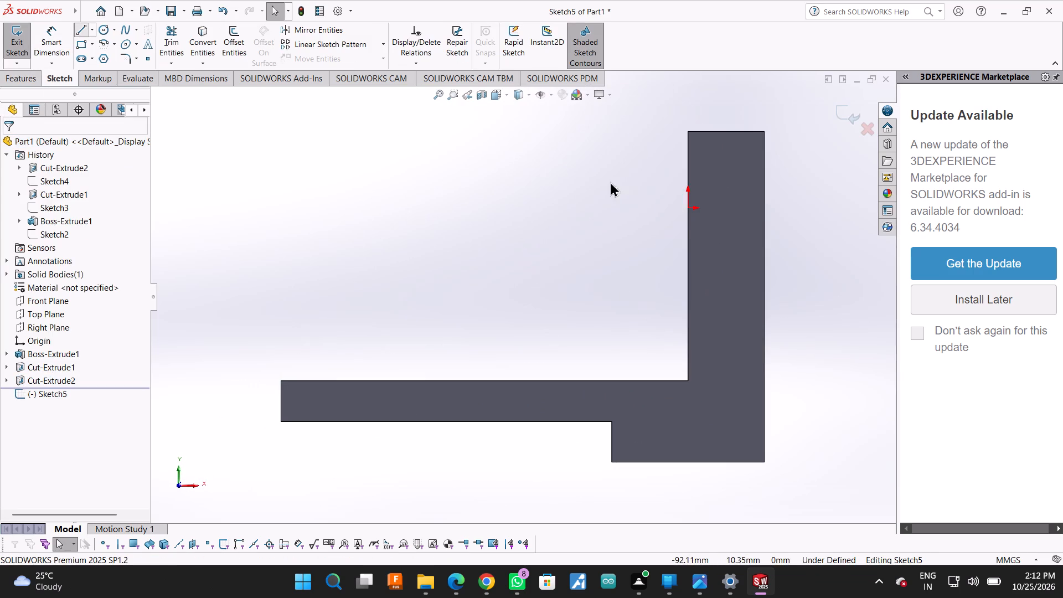
pyautogui.click(687, 209)
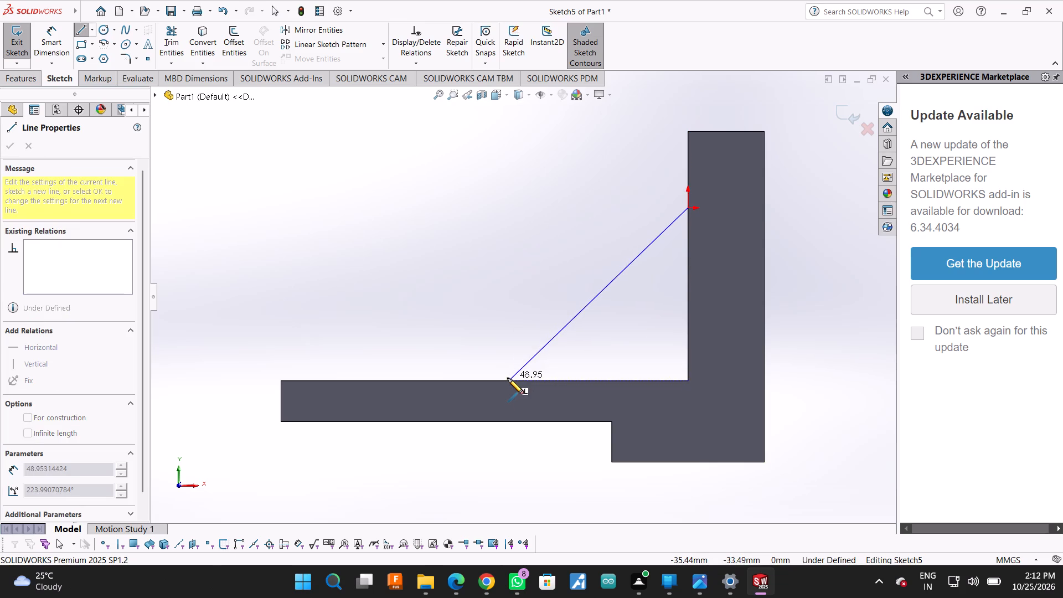
pyautogui.click(512, 382)
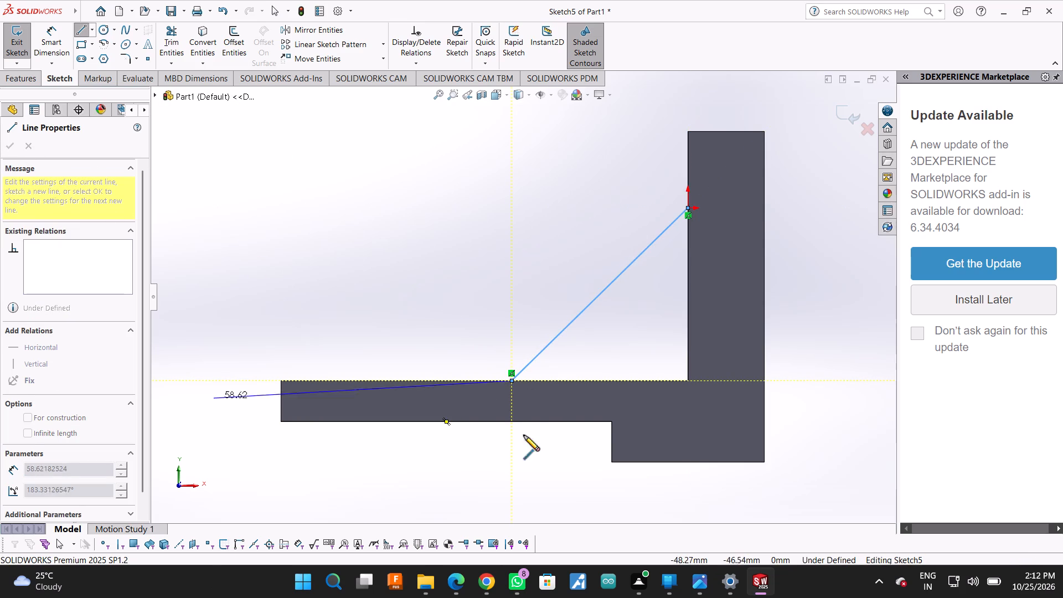
pyautogui.press('Escape')
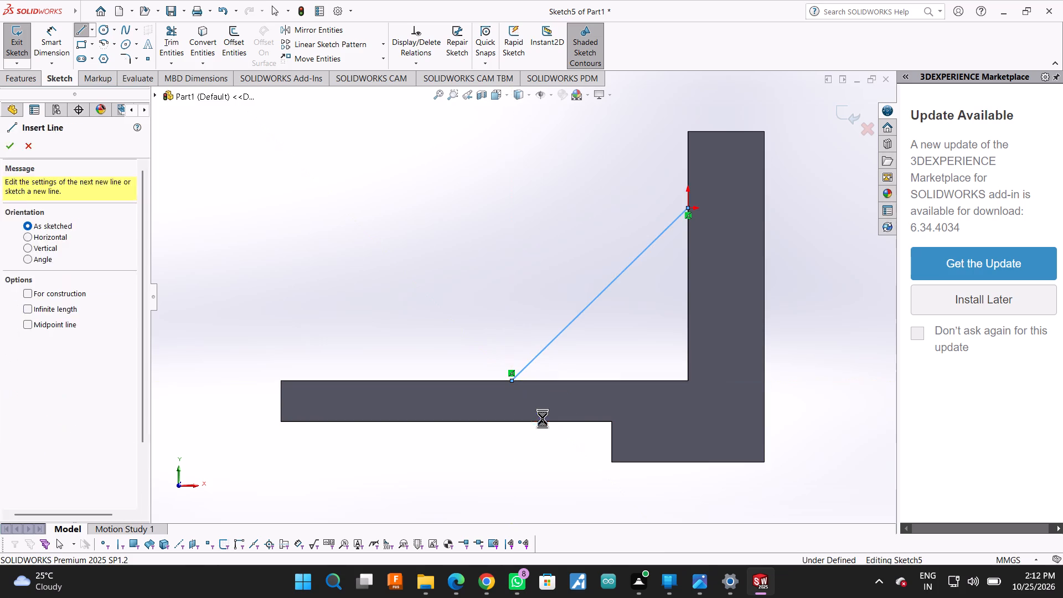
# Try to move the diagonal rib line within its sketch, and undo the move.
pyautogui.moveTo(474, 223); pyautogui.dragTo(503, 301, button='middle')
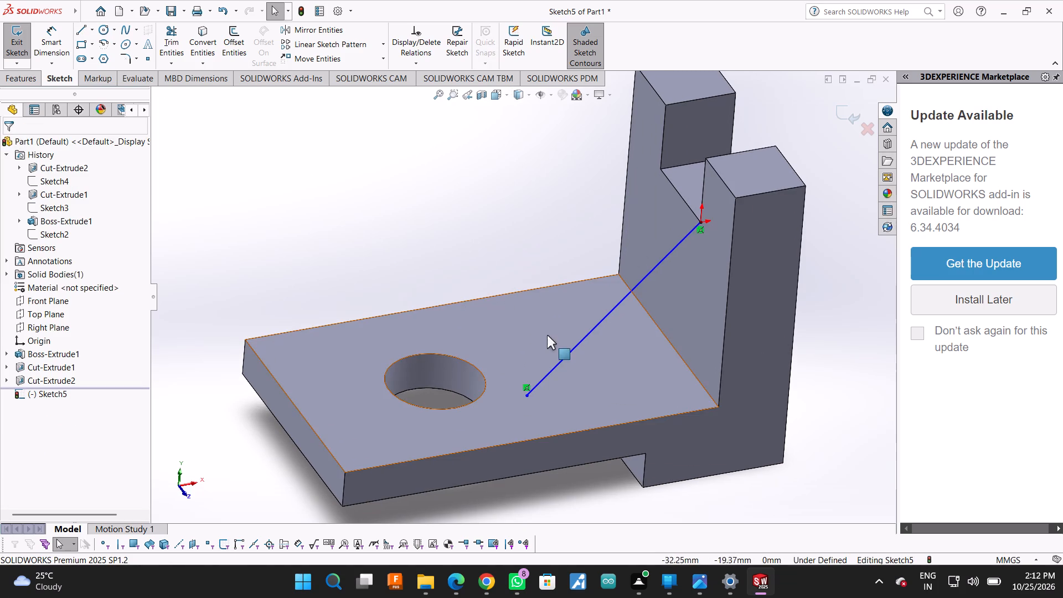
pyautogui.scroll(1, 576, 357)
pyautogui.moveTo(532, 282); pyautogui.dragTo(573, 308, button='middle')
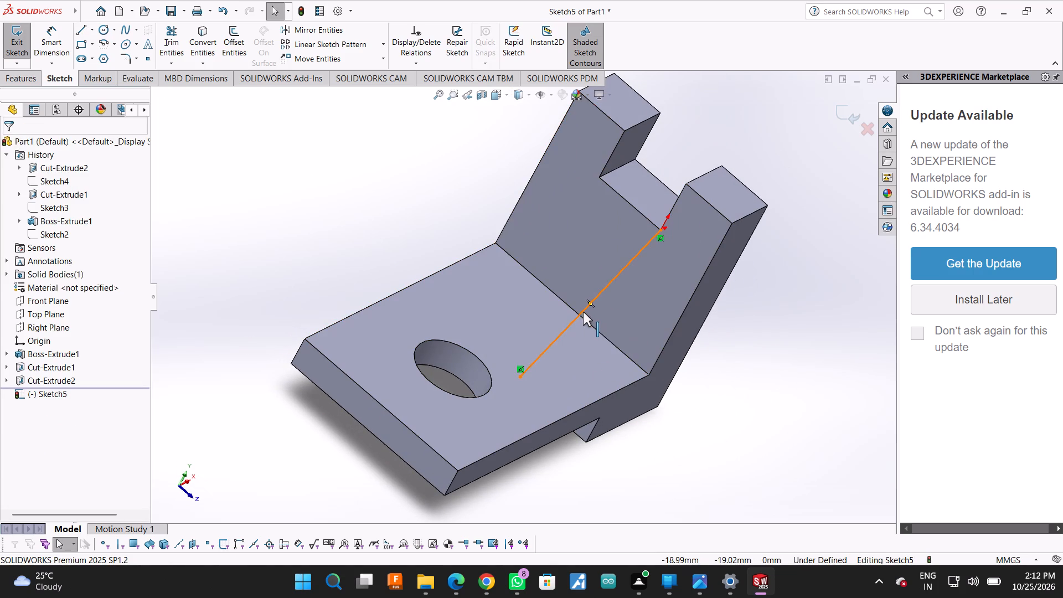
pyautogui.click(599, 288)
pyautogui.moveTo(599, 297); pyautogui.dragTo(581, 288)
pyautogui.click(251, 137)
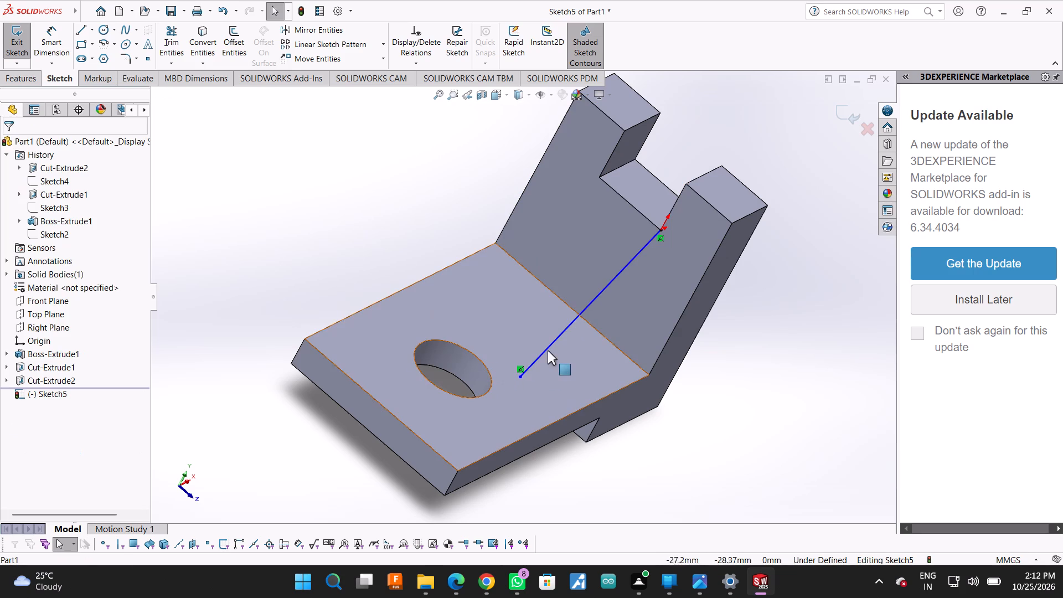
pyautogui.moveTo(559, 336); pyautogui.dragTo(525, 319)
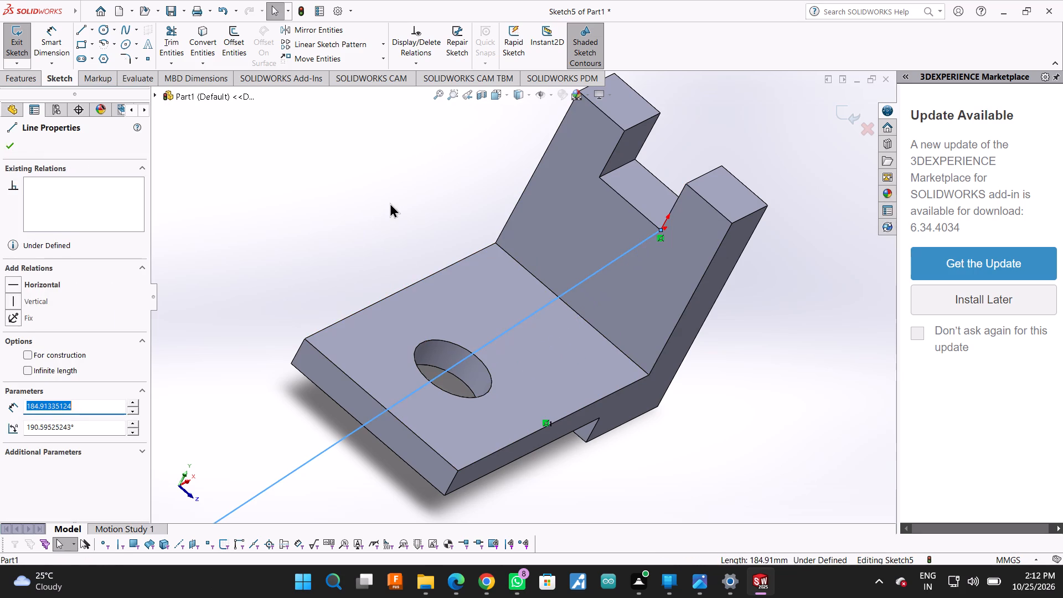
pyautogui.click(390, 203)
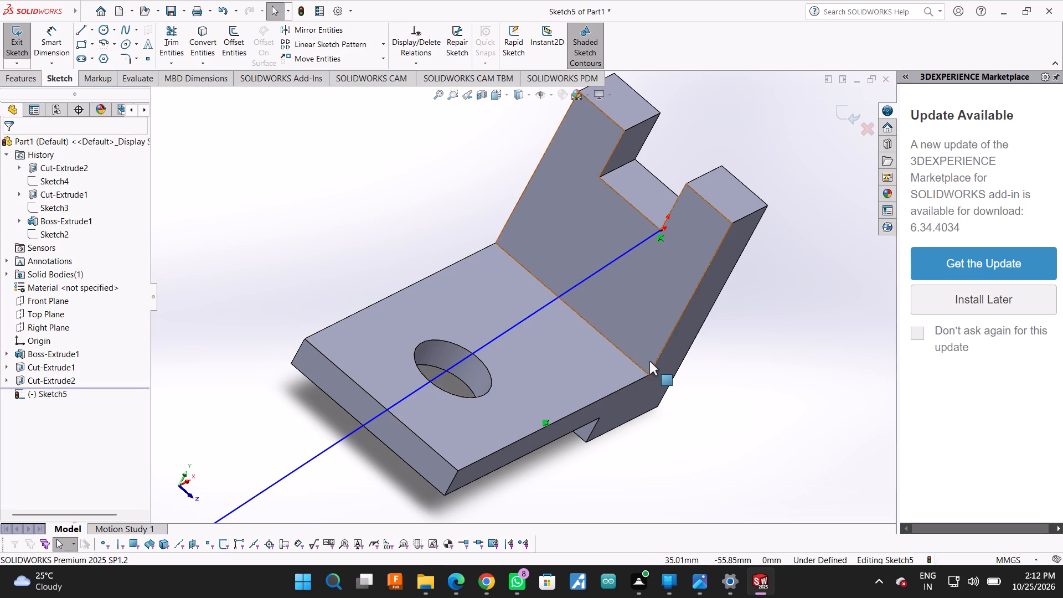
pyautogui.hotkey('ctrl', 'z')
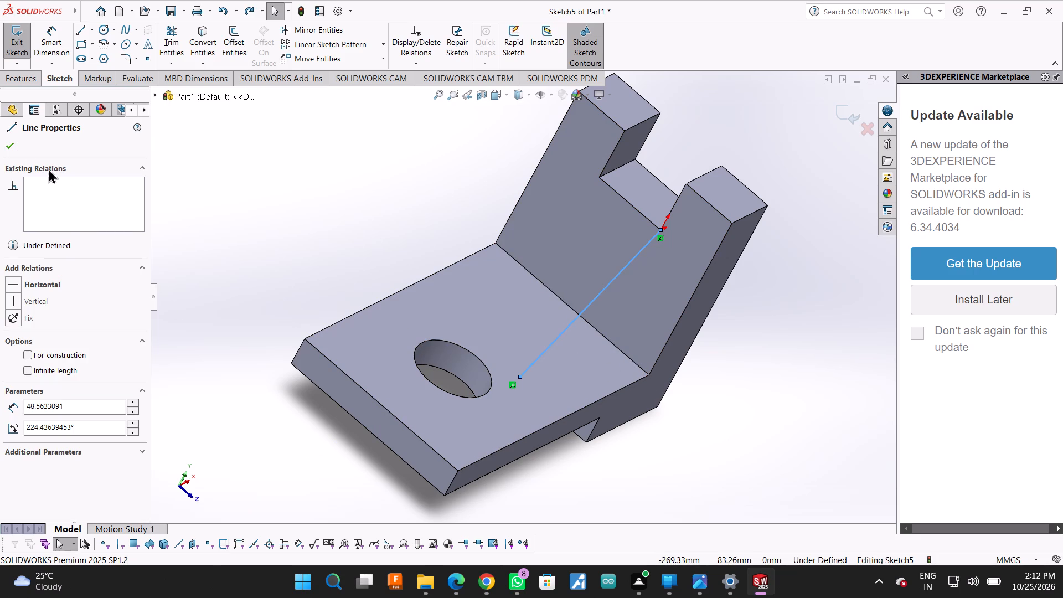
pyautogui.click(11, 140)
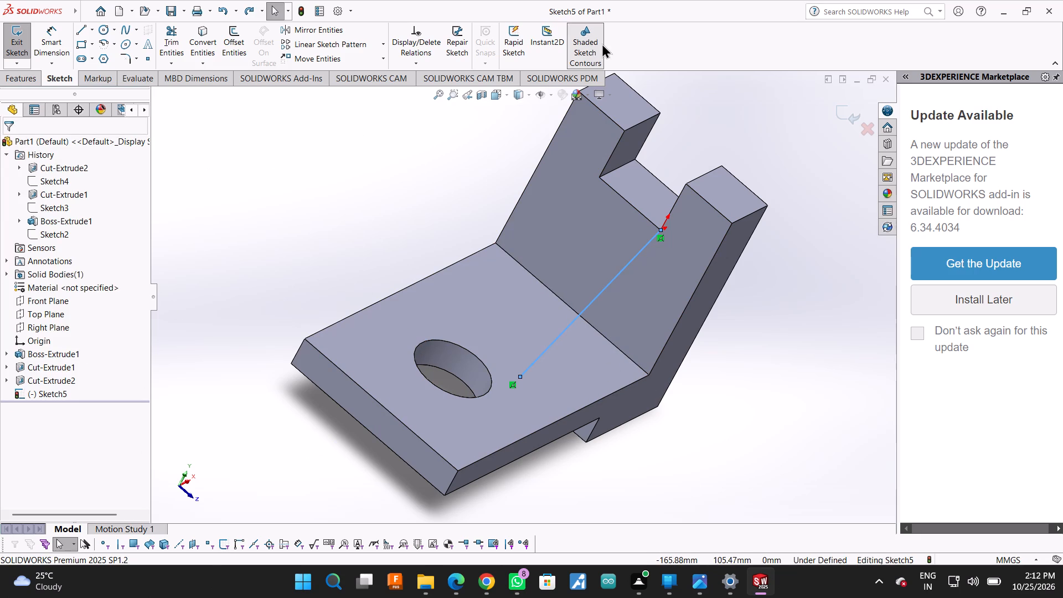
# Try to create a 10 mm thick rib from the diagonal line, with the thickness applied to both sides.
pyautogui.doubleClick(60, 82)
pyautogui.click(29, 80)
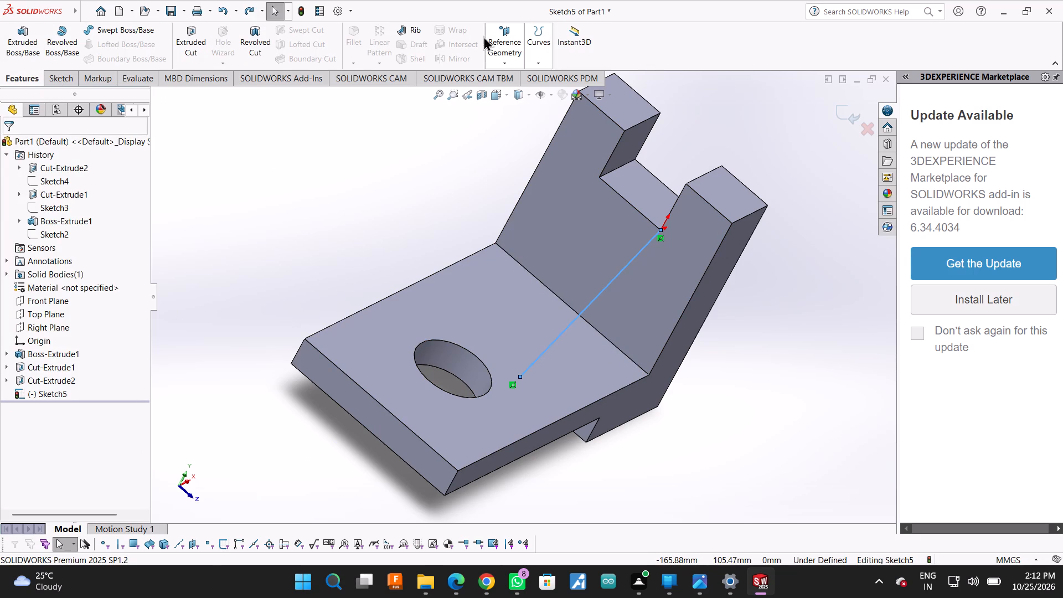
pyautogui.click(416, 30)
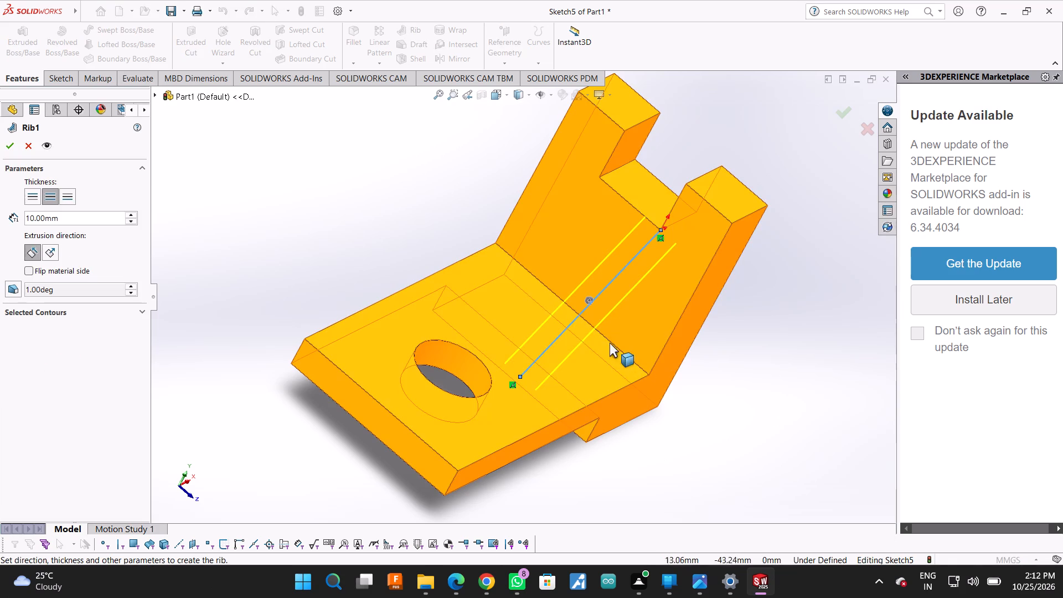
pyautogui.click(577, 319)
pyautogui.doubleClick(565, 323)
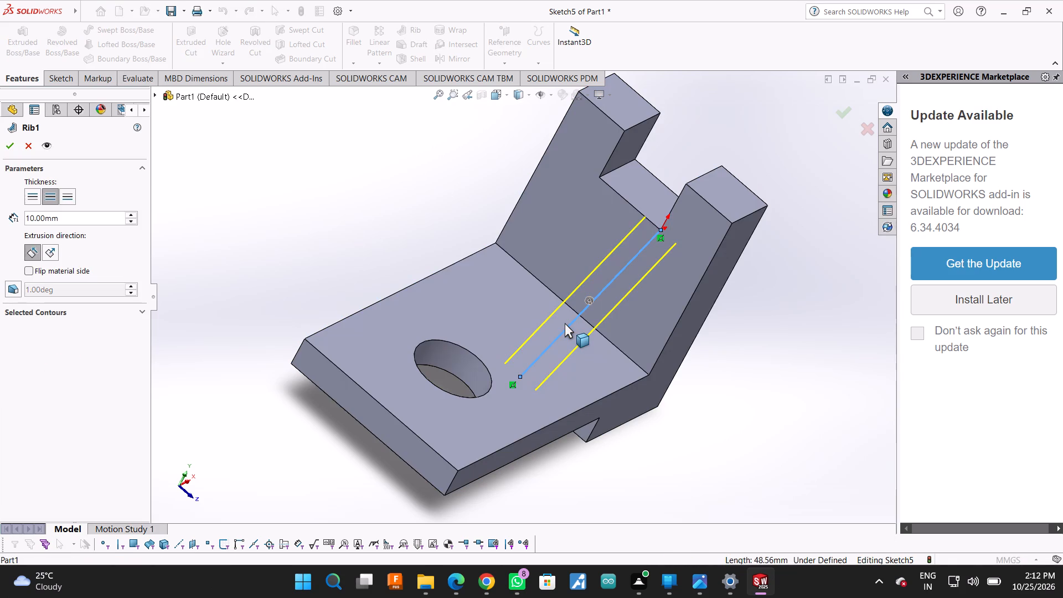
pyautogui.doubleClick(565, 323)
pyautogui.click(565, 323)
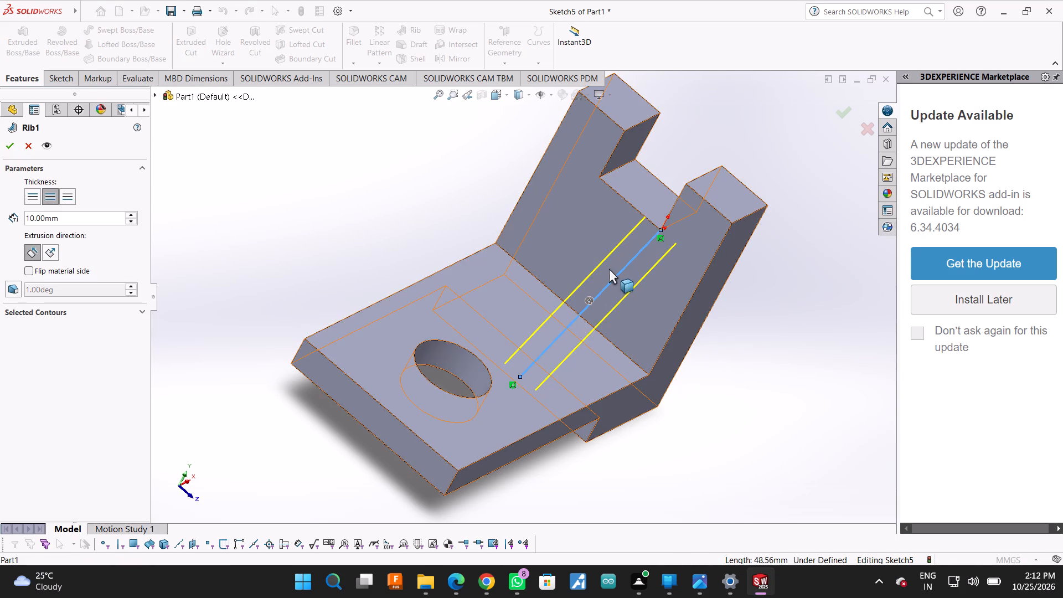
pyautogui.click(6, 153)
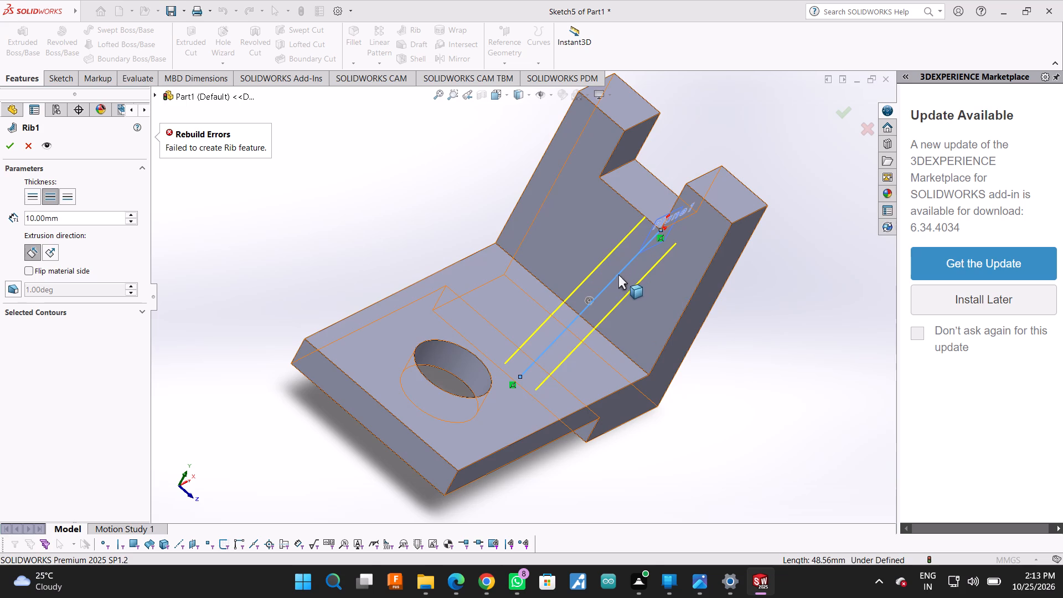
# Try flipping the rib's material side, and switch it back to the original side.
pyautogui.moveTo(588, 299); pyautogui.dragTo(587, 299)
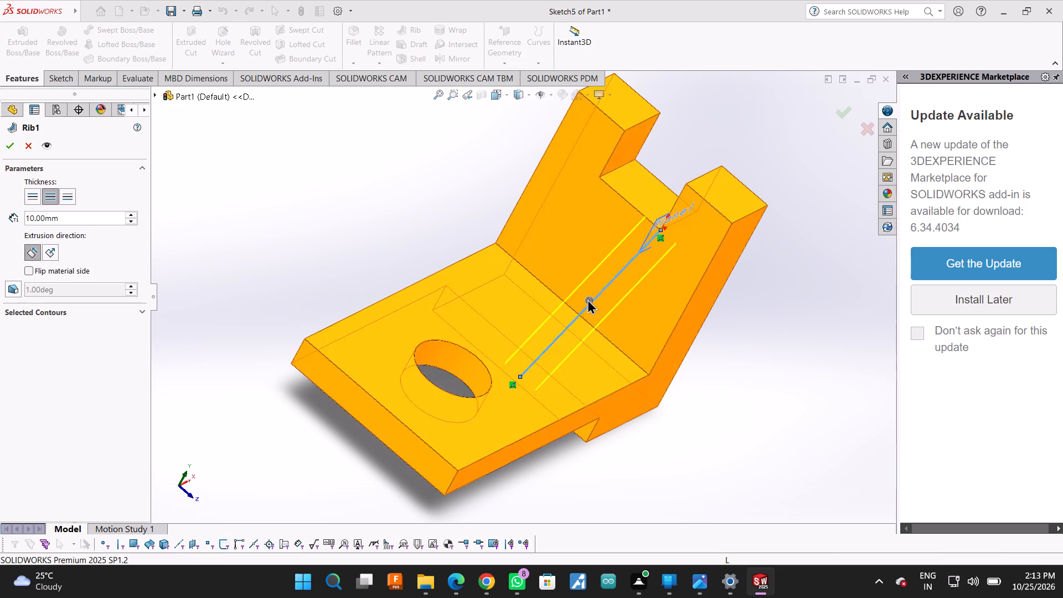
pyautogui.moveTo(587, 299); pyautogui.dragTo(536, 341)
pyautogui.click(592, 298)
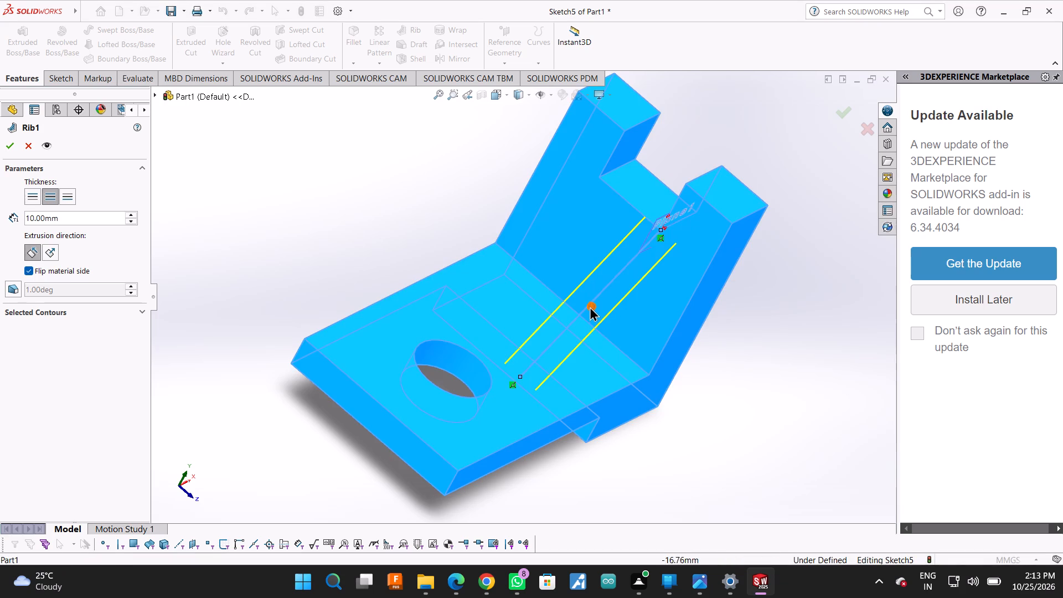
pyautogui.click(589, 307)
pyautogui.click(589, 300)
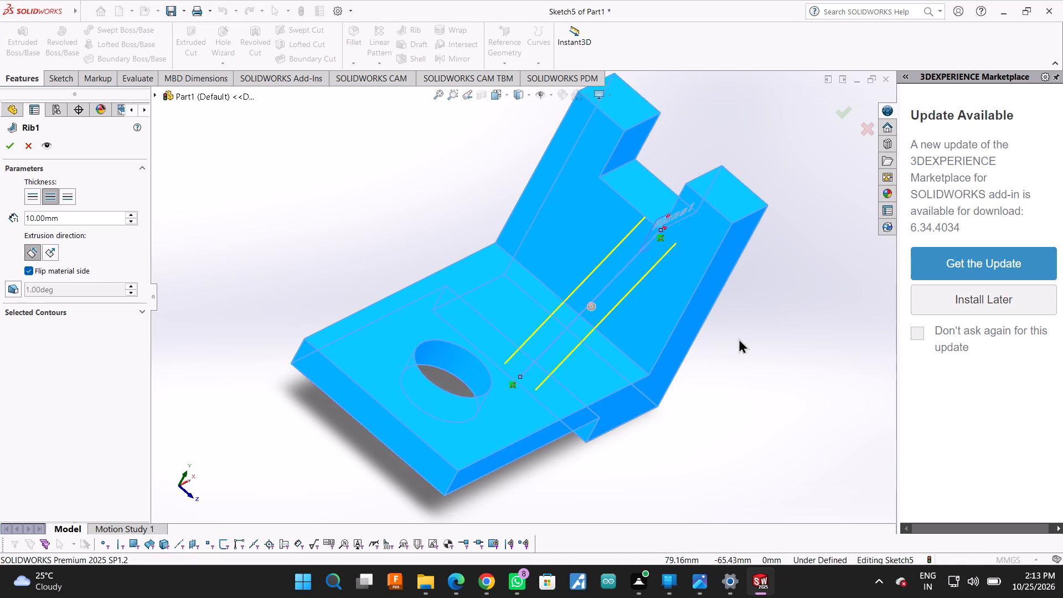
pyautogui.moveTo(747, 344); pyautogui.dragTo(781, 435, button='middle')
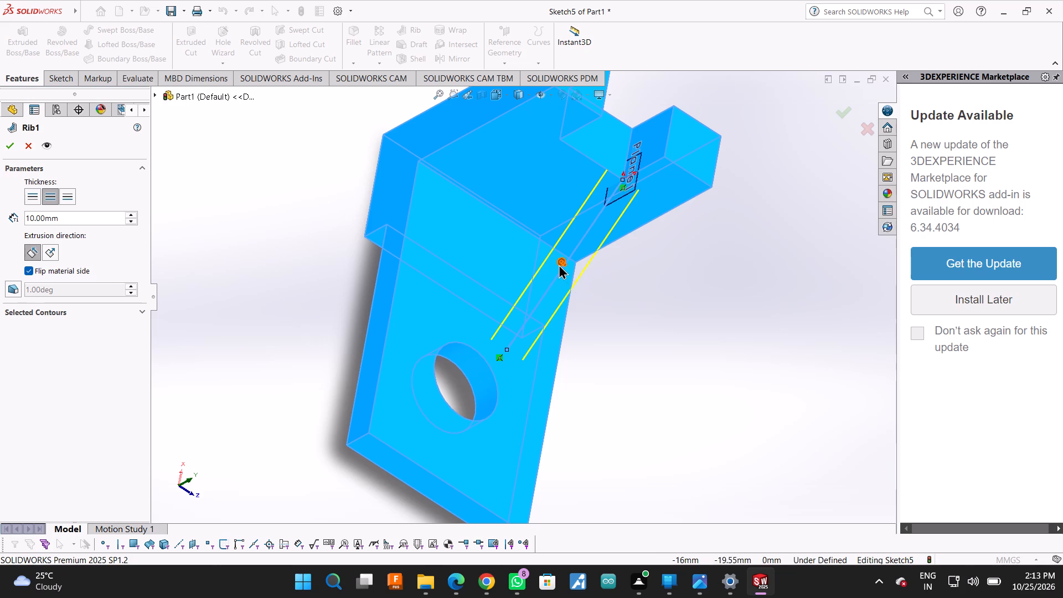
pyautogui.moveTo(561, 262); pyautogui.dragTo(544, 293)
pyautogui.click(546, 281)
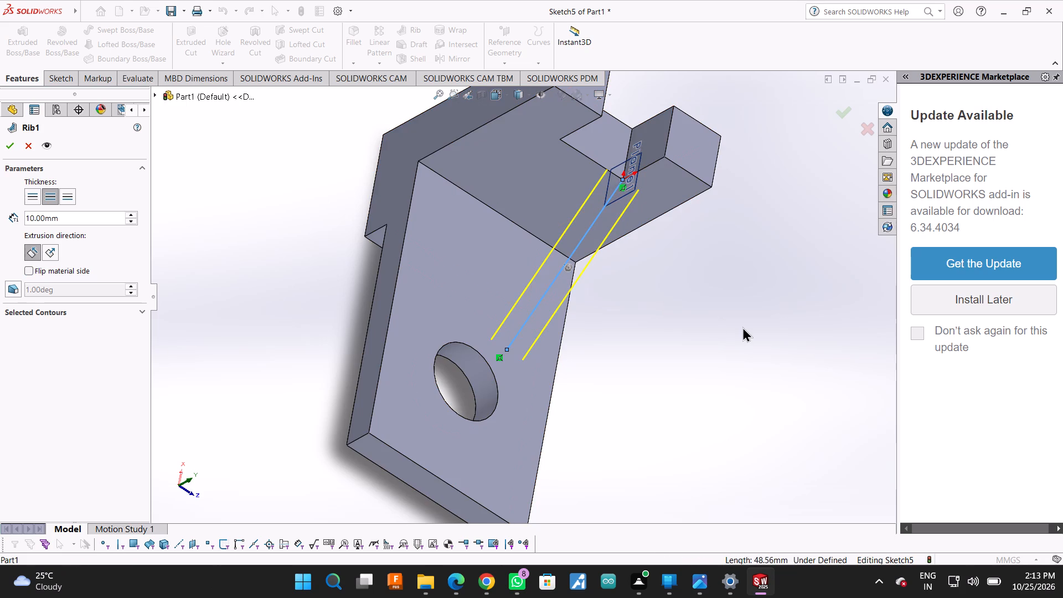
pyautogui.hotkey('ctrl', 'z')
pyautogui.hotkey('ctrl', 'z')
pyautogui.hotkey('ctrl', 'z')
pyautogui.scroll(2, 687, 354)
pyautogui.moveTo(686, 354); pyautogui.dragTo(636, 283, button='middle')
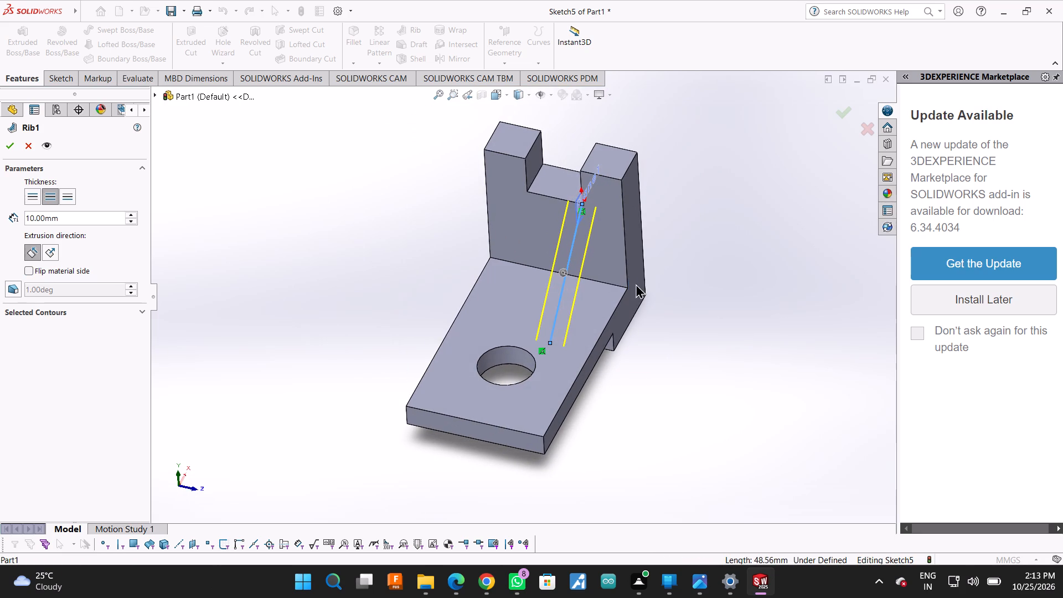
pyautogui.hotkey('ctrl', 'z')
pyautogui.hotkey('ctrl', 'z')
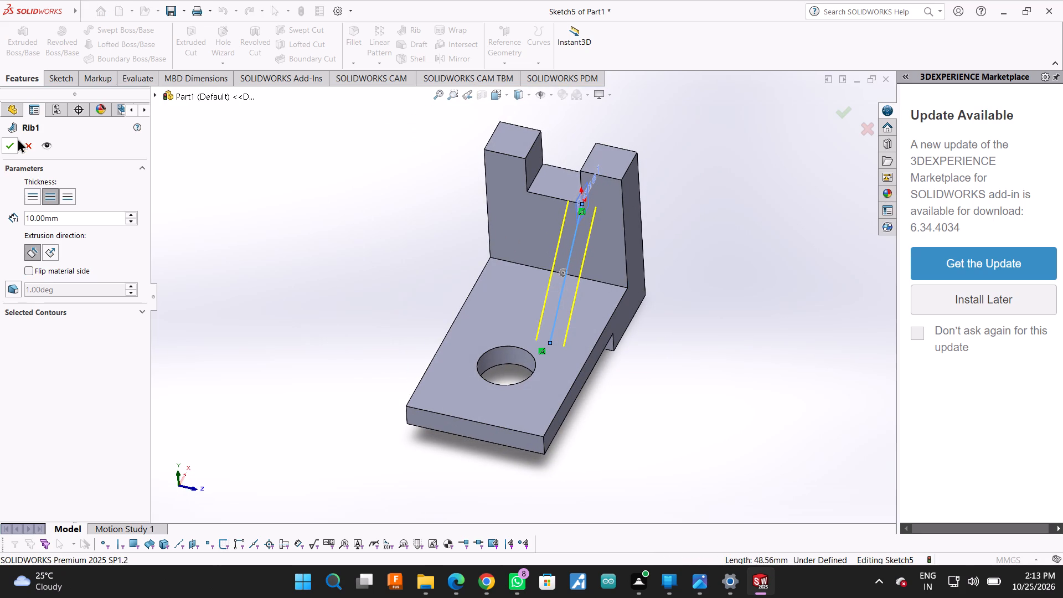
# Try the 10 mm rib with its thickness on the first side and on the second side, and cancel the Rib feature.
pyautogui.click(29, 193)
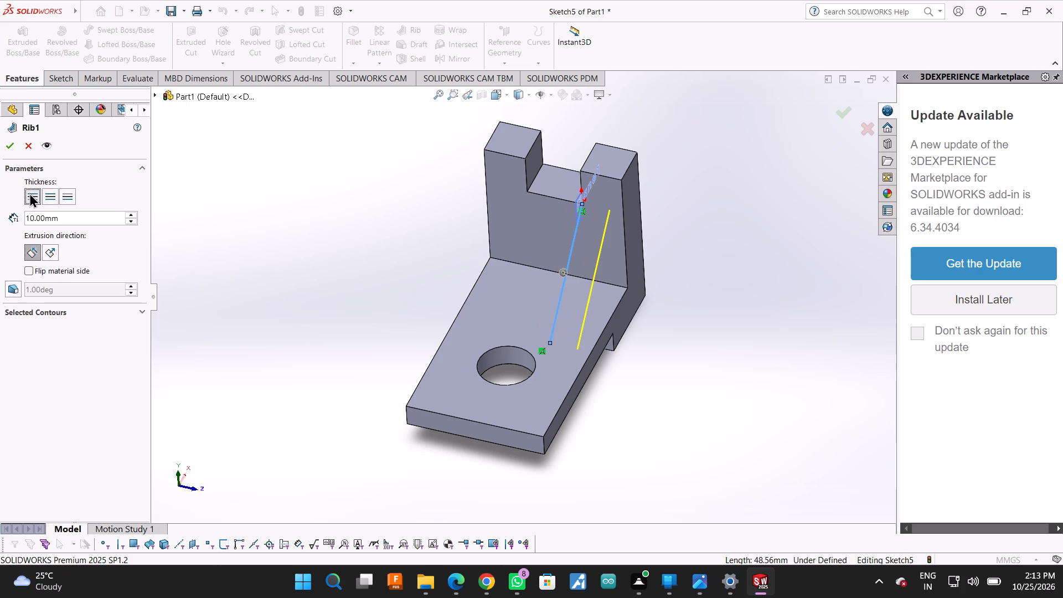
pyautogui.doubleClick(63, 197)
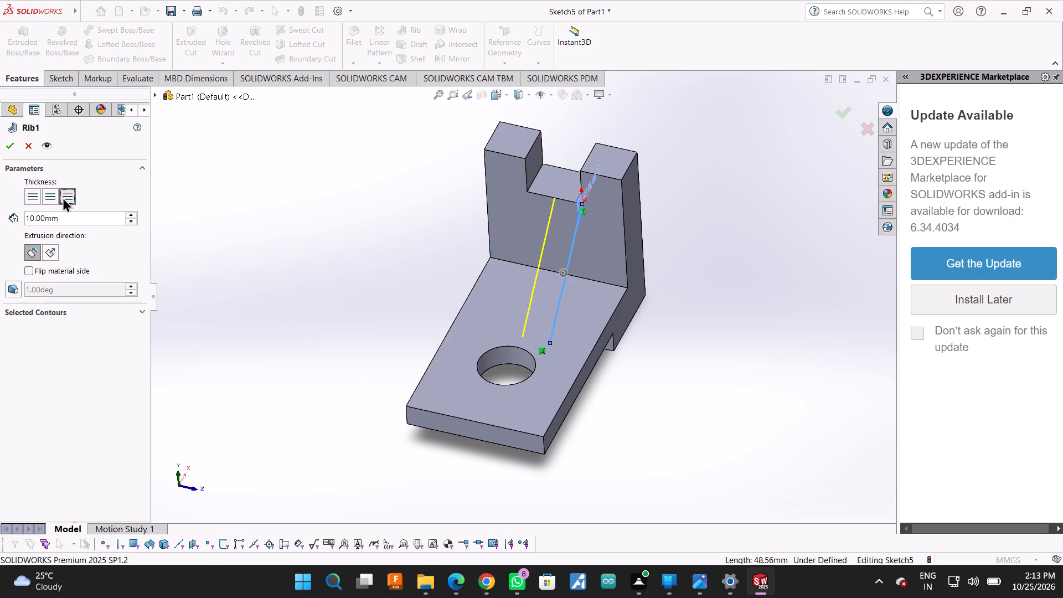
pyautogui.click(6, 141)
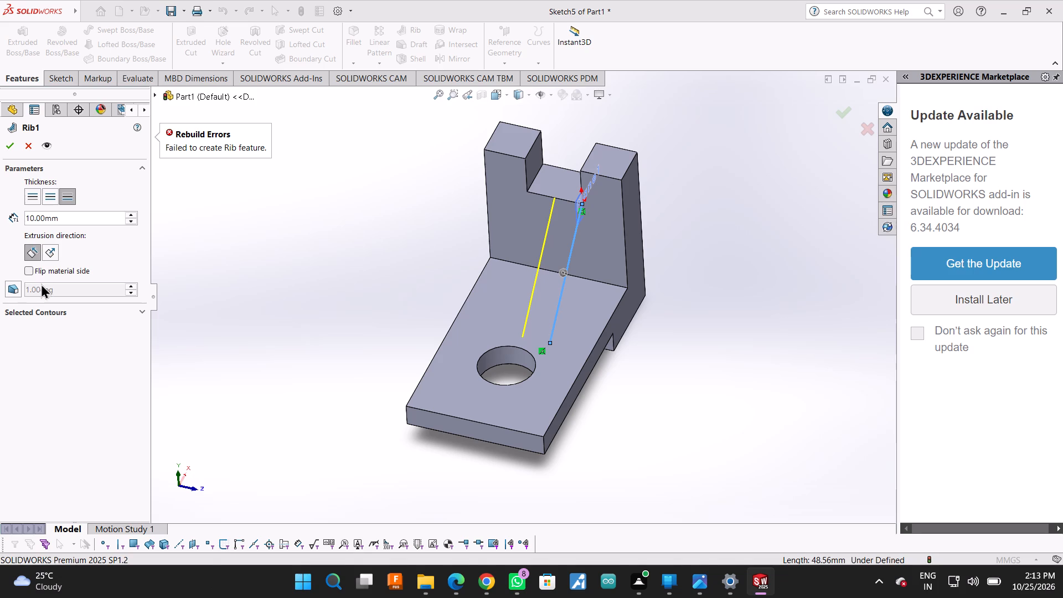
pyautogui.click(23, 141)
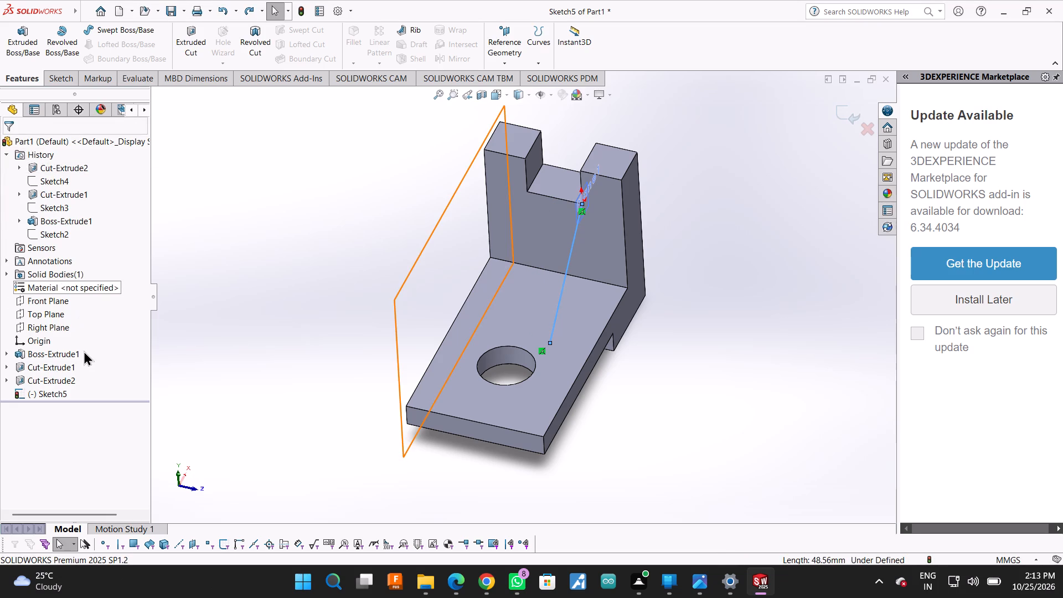
# Undo the diagonal rib line, its sketch and reference plane, and the cut of the circular hole.
pyautogui.hotkey('ctrl', 'z')
pyautogui.scroll(-1, 206, 92)
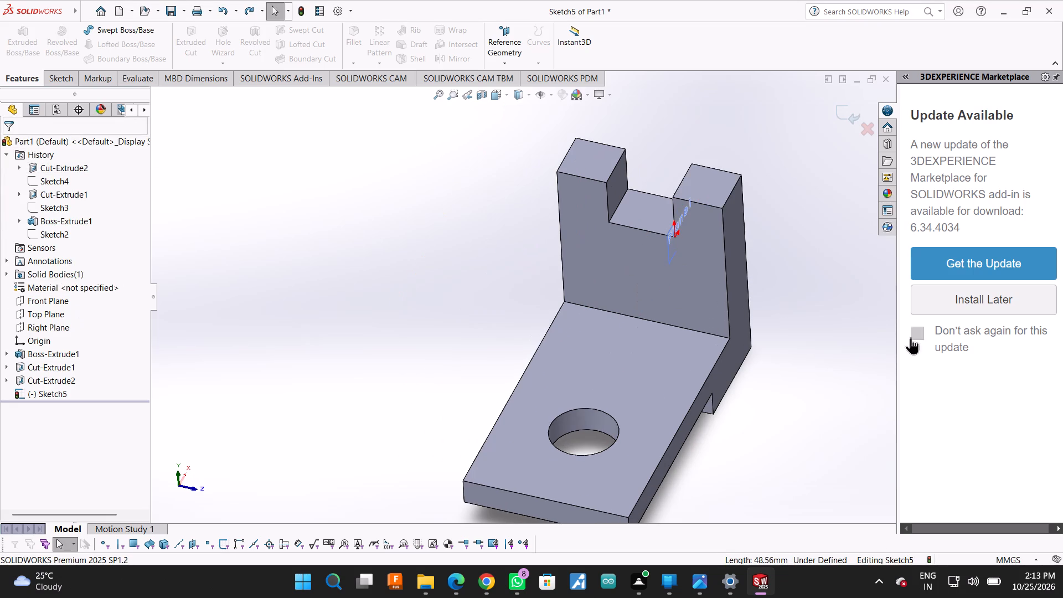
pyautogui.hotkey('ctrl', 'z')
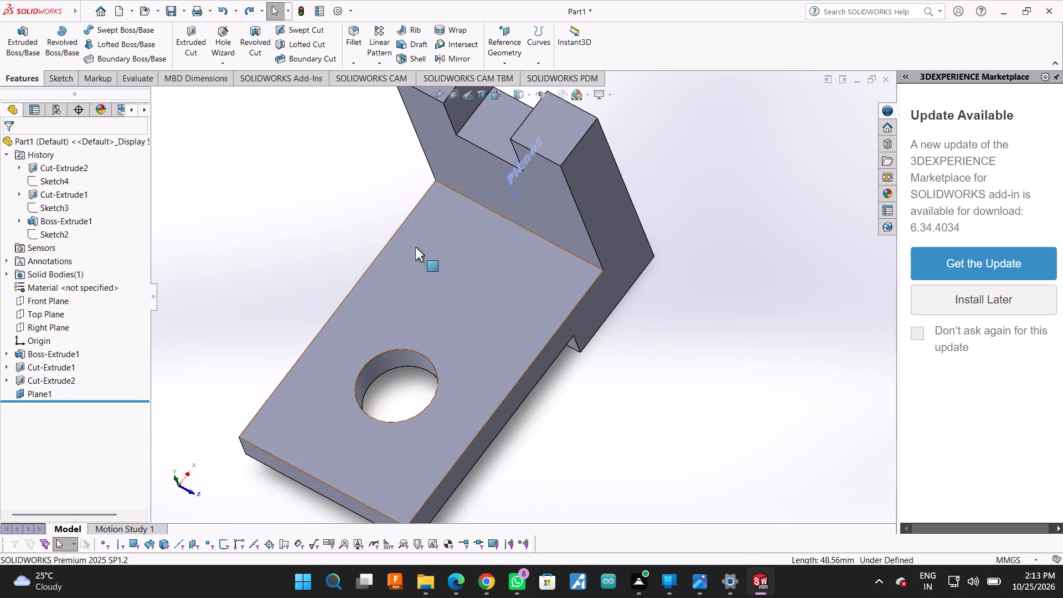
pyautogui.hotkey('ctrl', 'z')
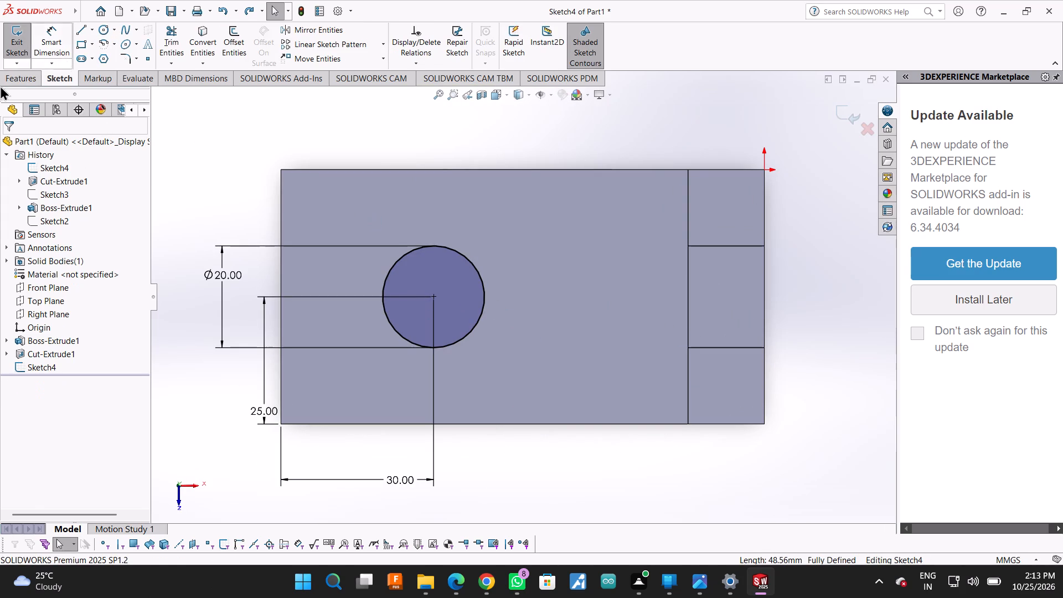
# Cut-extrude the 20 mm circle through the horizontal arm with a blind depth of 8 mm.
pyautogui.click(23, 79)
pyautogui.click(201, 40)
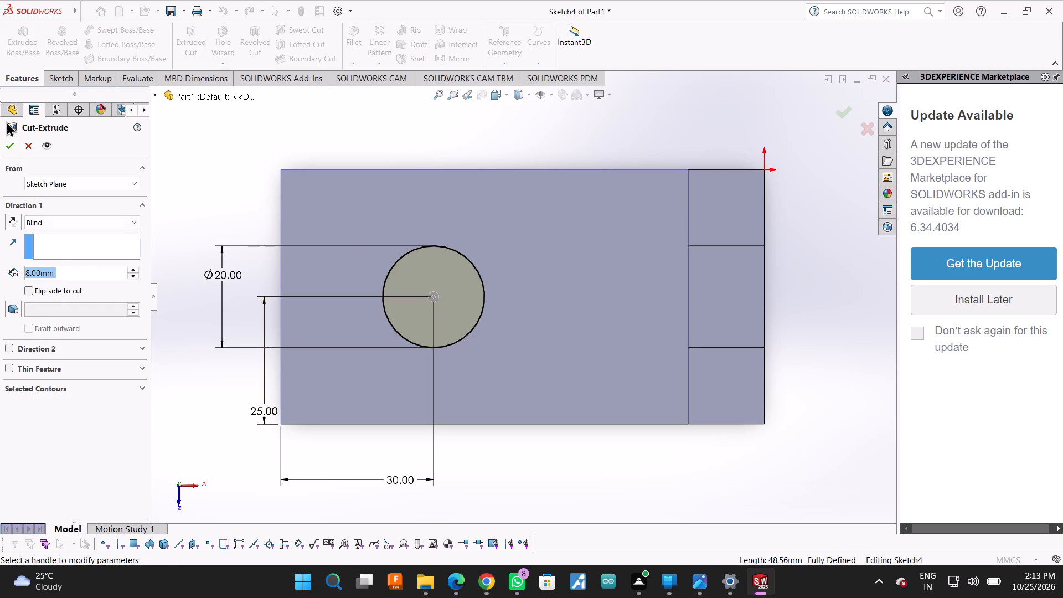
pyautogui.click(8, 141)
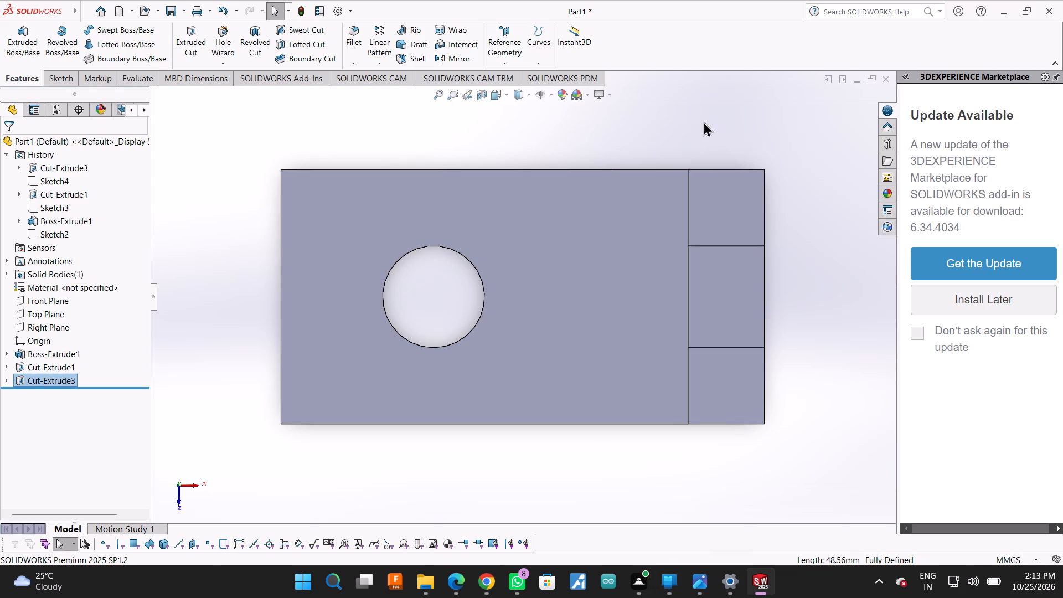
# Start a Rib sketch on the vertical arm's inner face below the notch.
pyautogui.rightClick(797, 320)
pyautogui.click(817, 274)
pyautogui.moveTo(817, 274); pyautogui.dragTo(743, 70, button='middle')
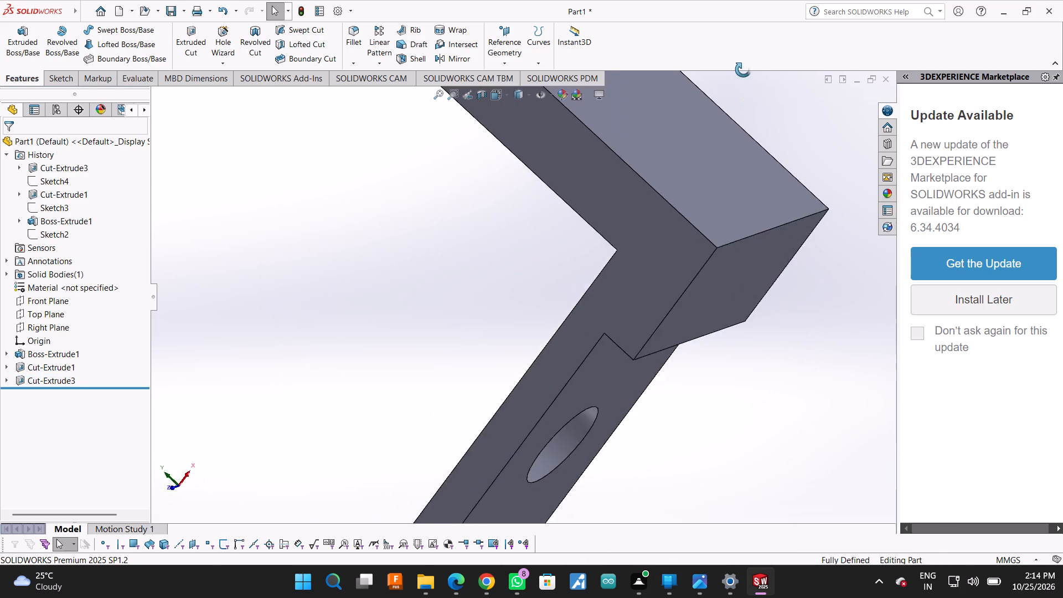
pyautogui.moveTo(743, 70); pyautogui.dragTo(865, 109, button='middle')
pyautogui.scroll(1, 462, 317)
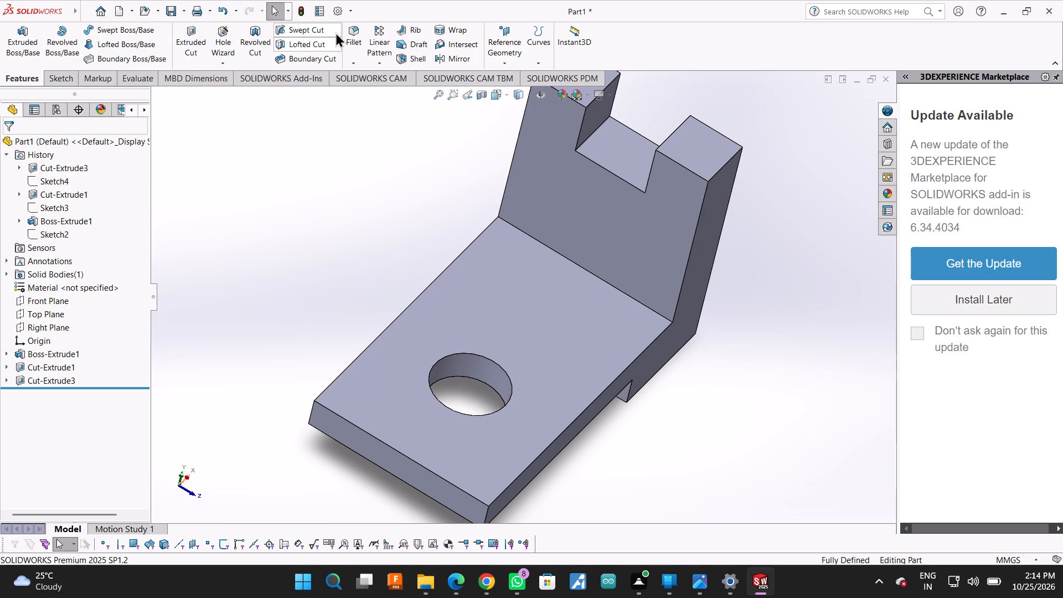
pyautogui.click(402, 31)
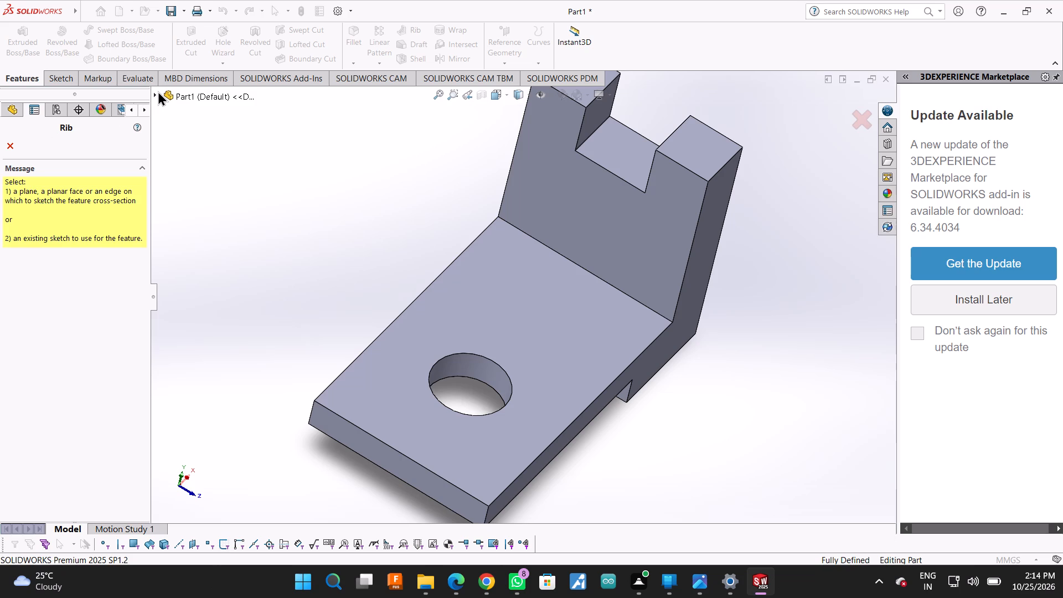
pyautogui.click(601, 179)
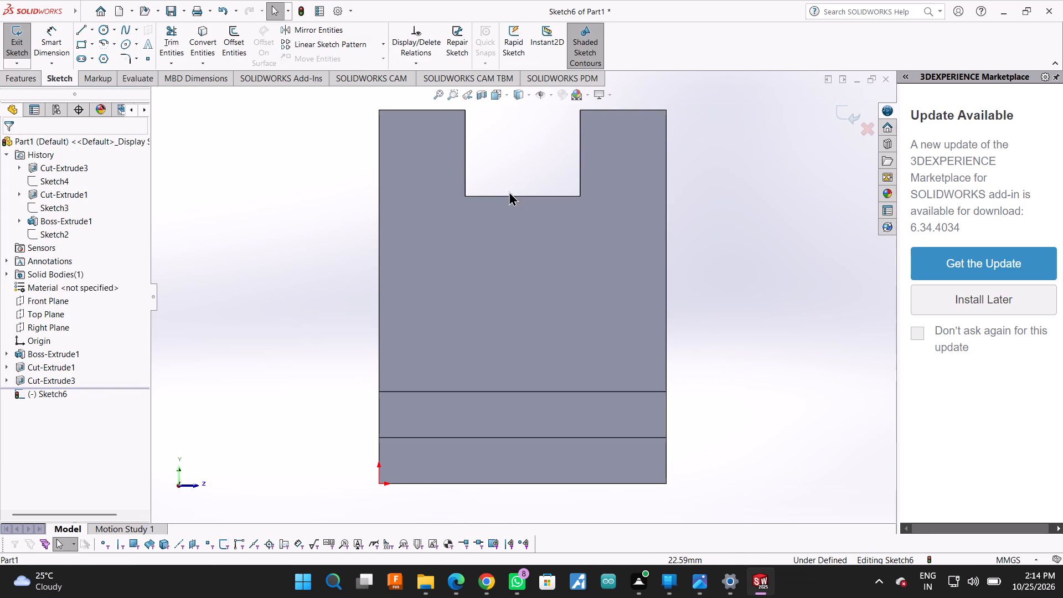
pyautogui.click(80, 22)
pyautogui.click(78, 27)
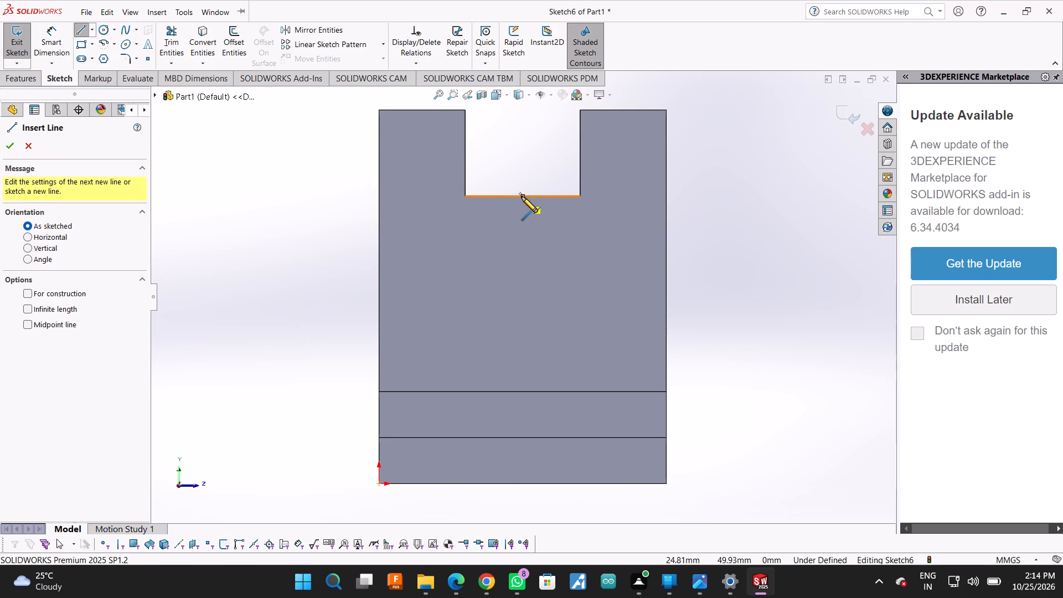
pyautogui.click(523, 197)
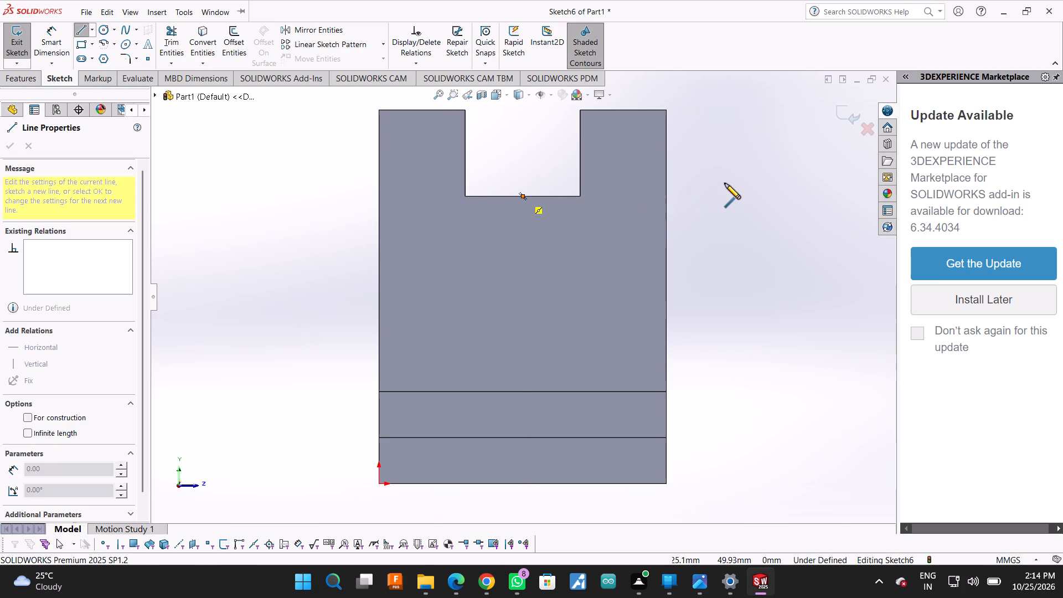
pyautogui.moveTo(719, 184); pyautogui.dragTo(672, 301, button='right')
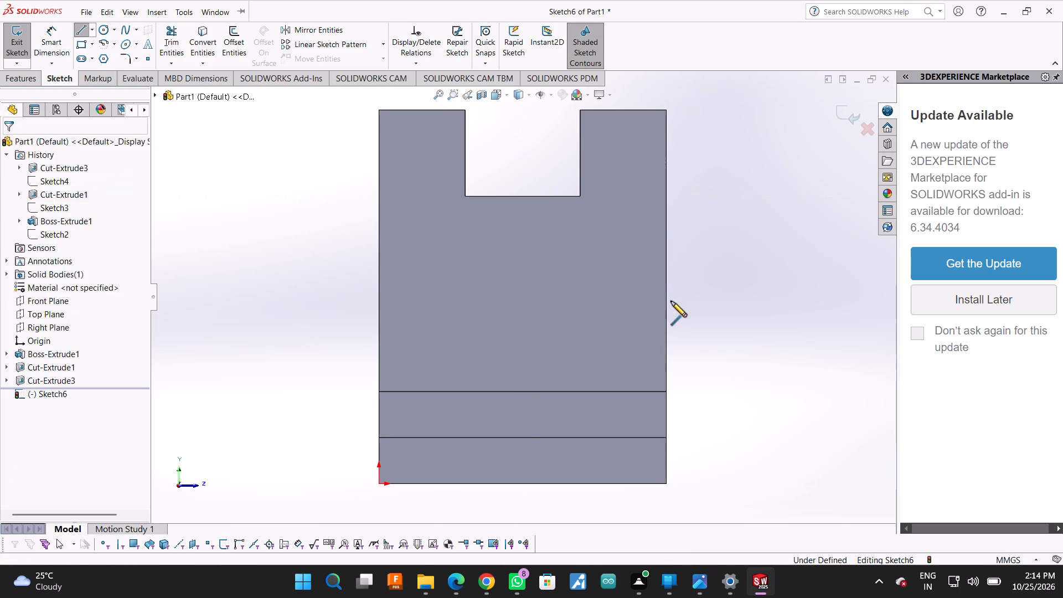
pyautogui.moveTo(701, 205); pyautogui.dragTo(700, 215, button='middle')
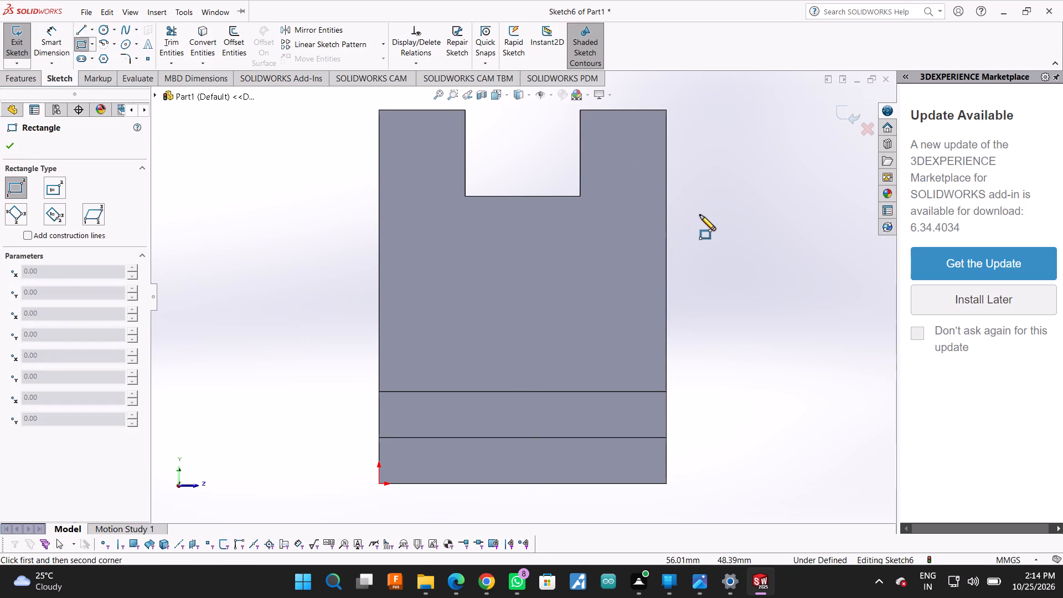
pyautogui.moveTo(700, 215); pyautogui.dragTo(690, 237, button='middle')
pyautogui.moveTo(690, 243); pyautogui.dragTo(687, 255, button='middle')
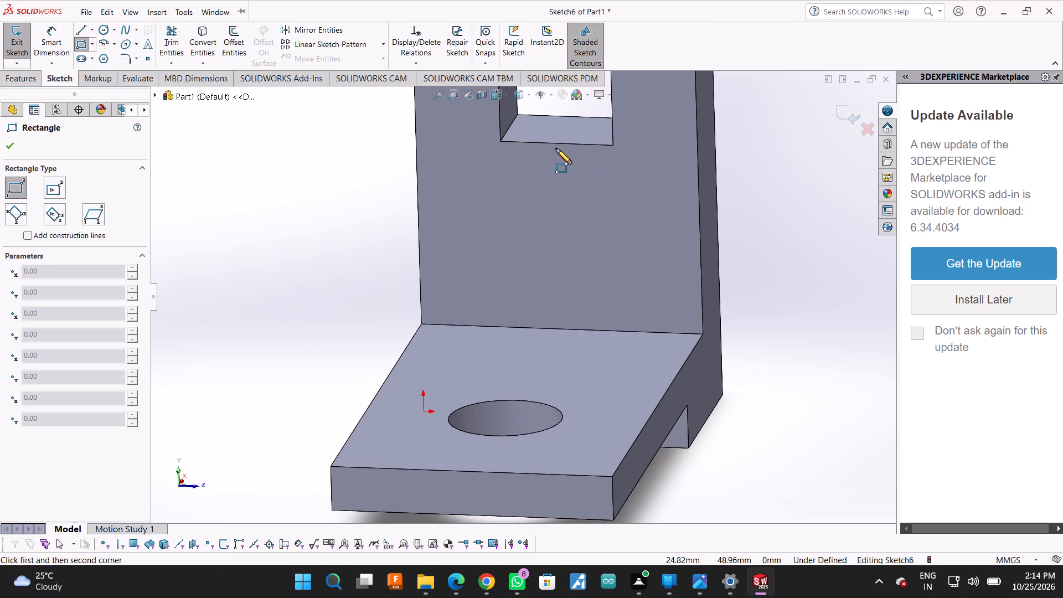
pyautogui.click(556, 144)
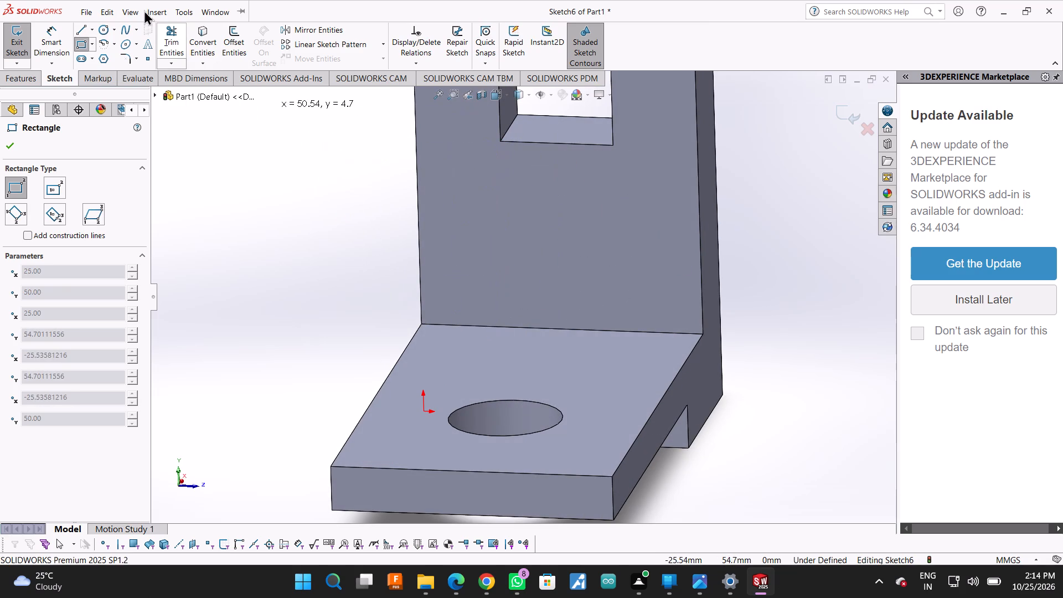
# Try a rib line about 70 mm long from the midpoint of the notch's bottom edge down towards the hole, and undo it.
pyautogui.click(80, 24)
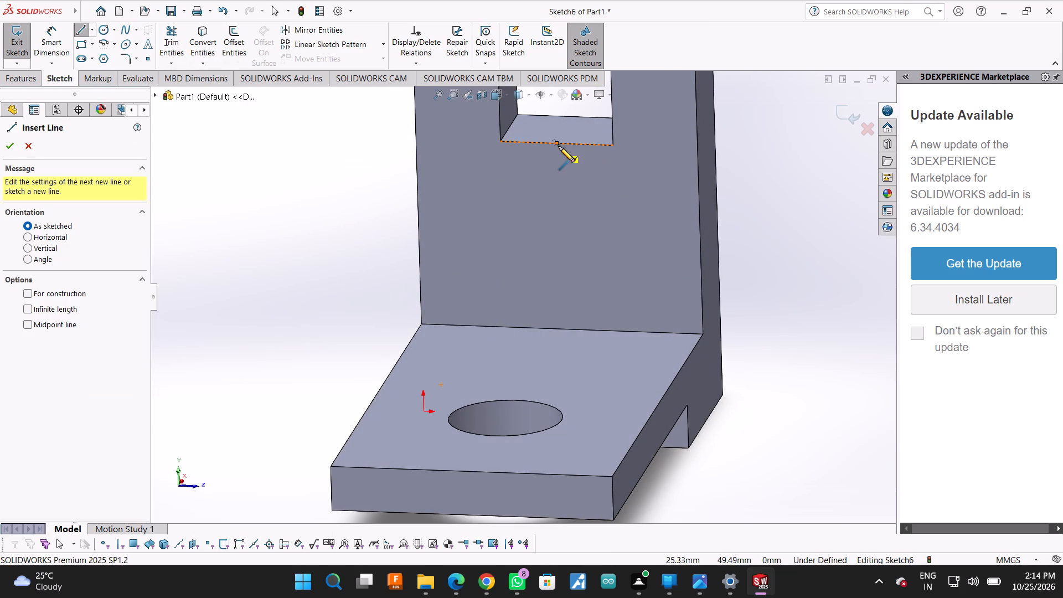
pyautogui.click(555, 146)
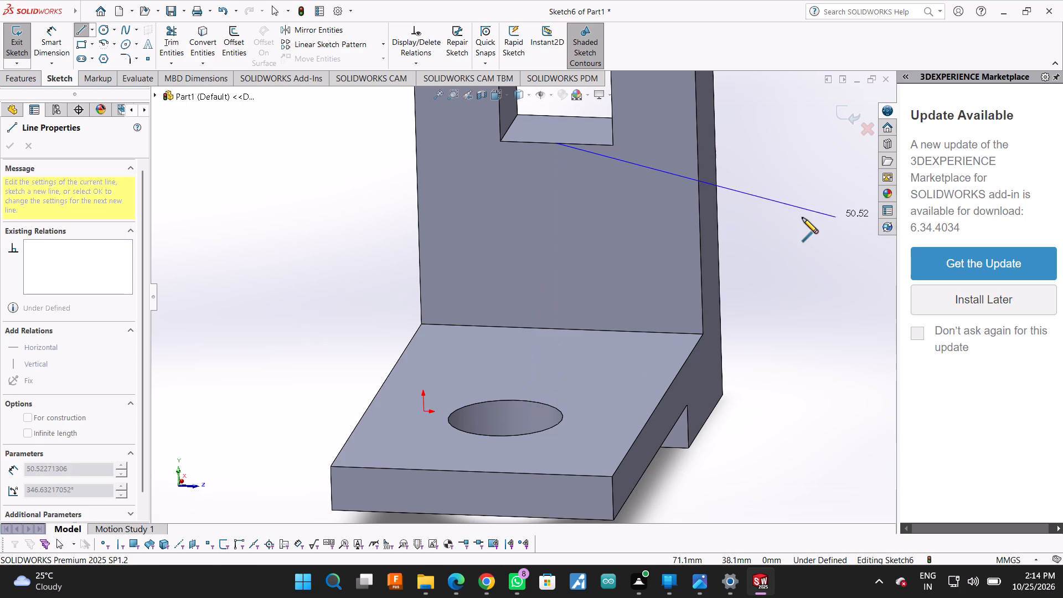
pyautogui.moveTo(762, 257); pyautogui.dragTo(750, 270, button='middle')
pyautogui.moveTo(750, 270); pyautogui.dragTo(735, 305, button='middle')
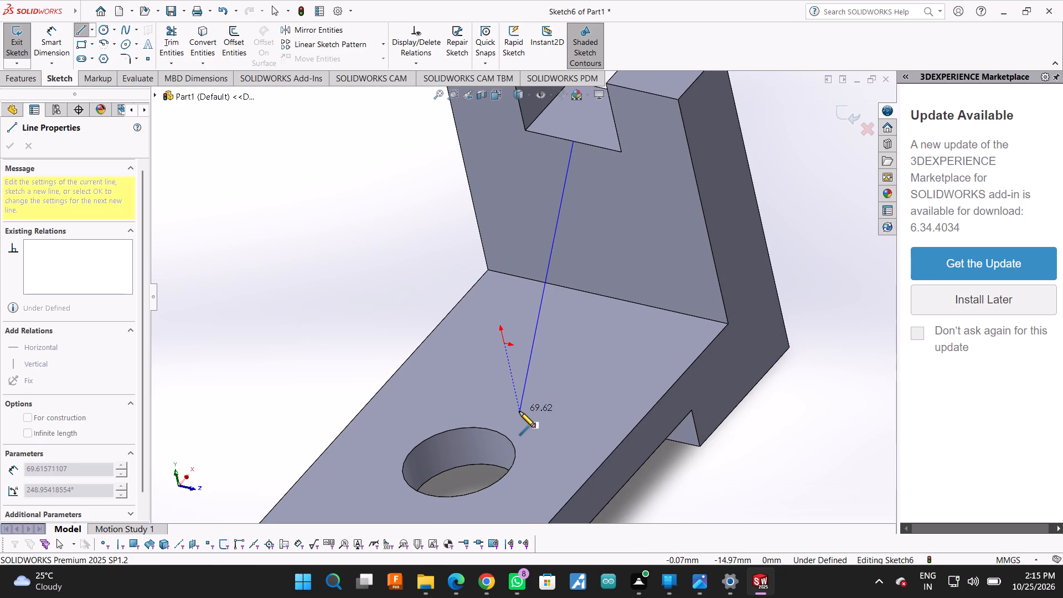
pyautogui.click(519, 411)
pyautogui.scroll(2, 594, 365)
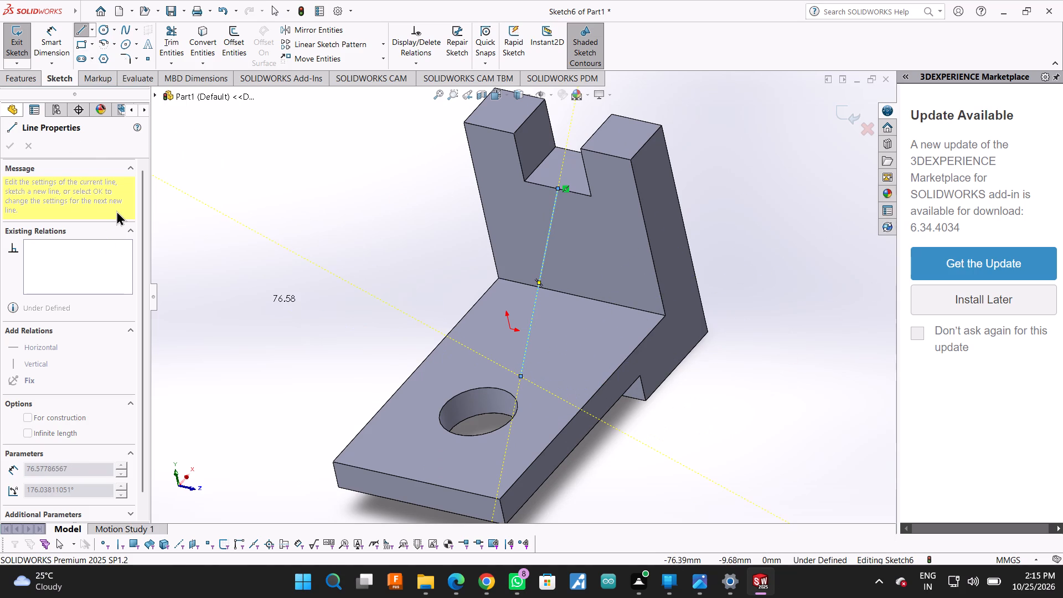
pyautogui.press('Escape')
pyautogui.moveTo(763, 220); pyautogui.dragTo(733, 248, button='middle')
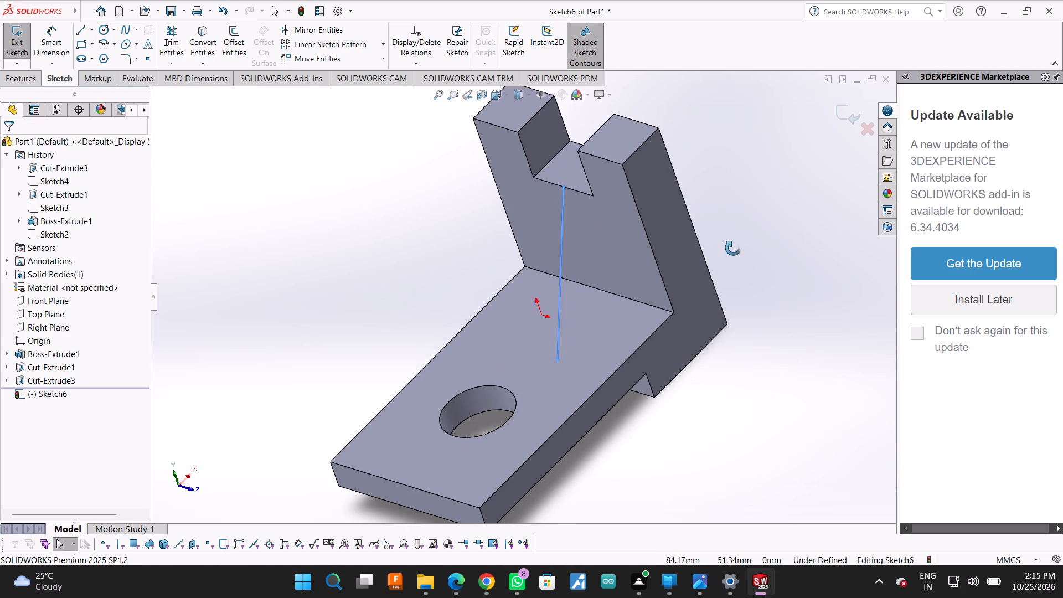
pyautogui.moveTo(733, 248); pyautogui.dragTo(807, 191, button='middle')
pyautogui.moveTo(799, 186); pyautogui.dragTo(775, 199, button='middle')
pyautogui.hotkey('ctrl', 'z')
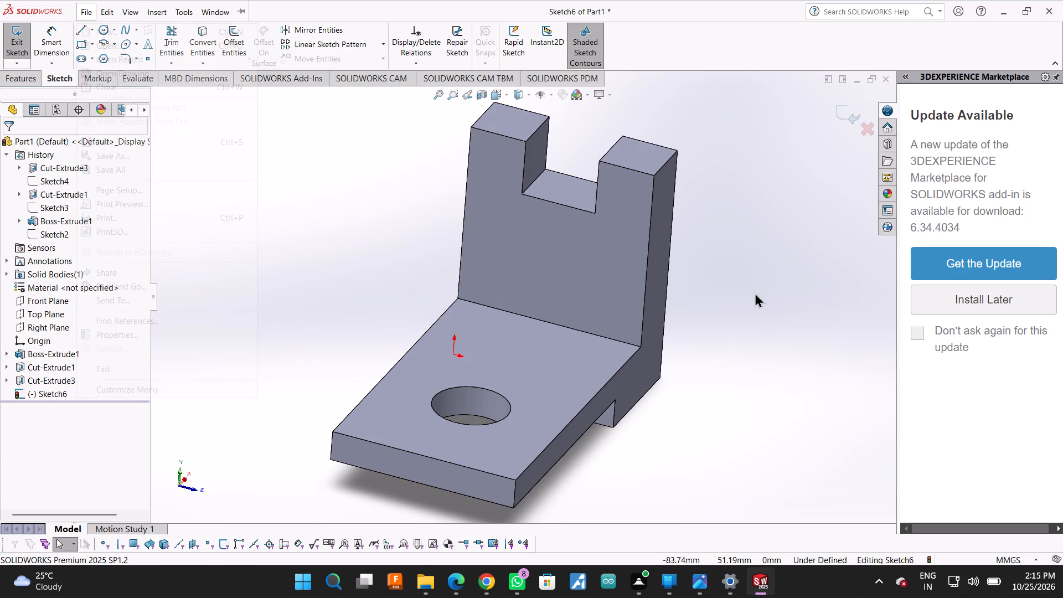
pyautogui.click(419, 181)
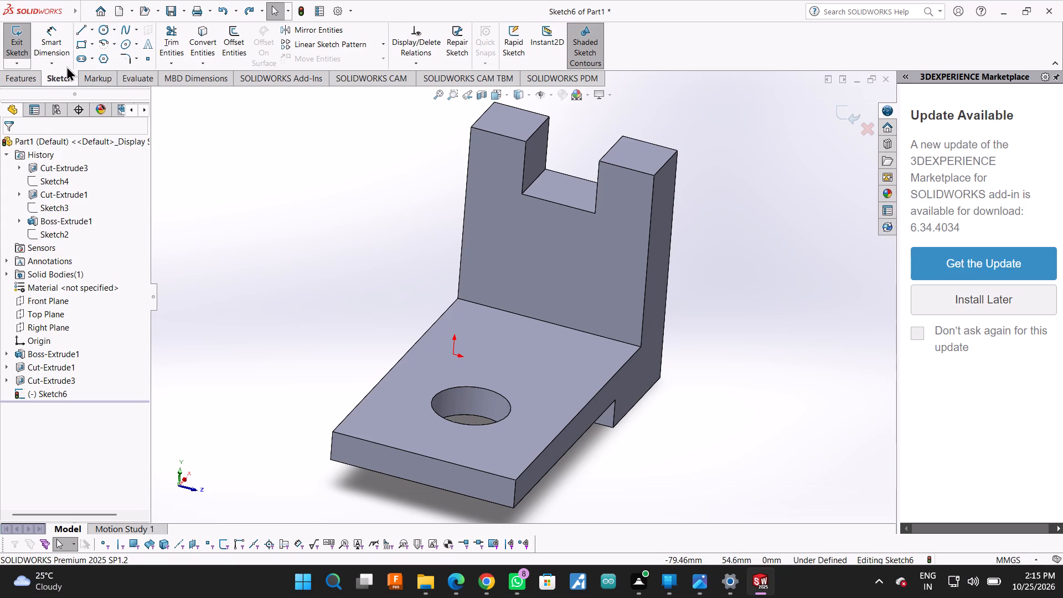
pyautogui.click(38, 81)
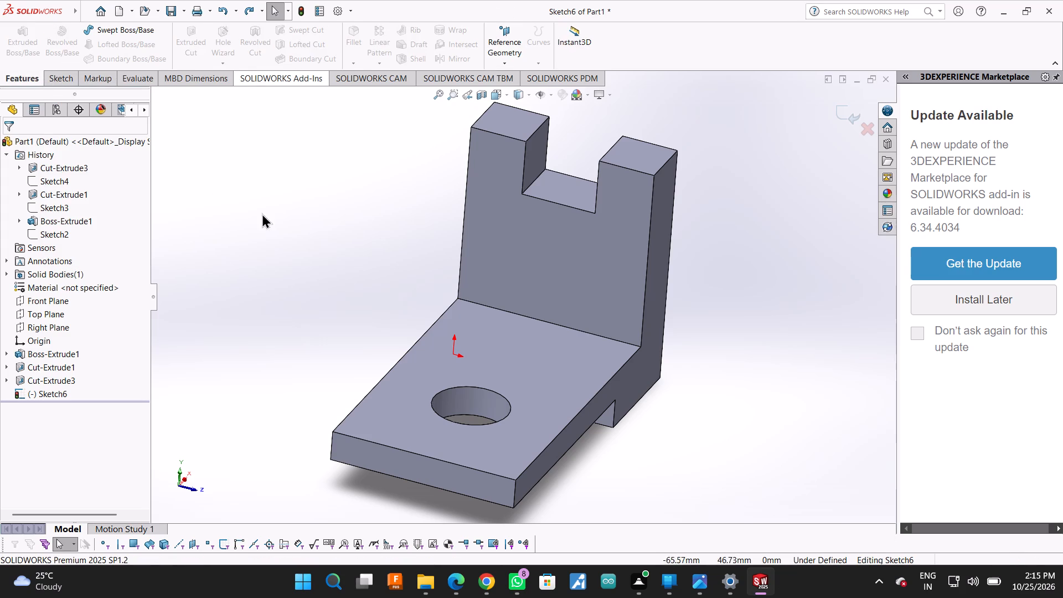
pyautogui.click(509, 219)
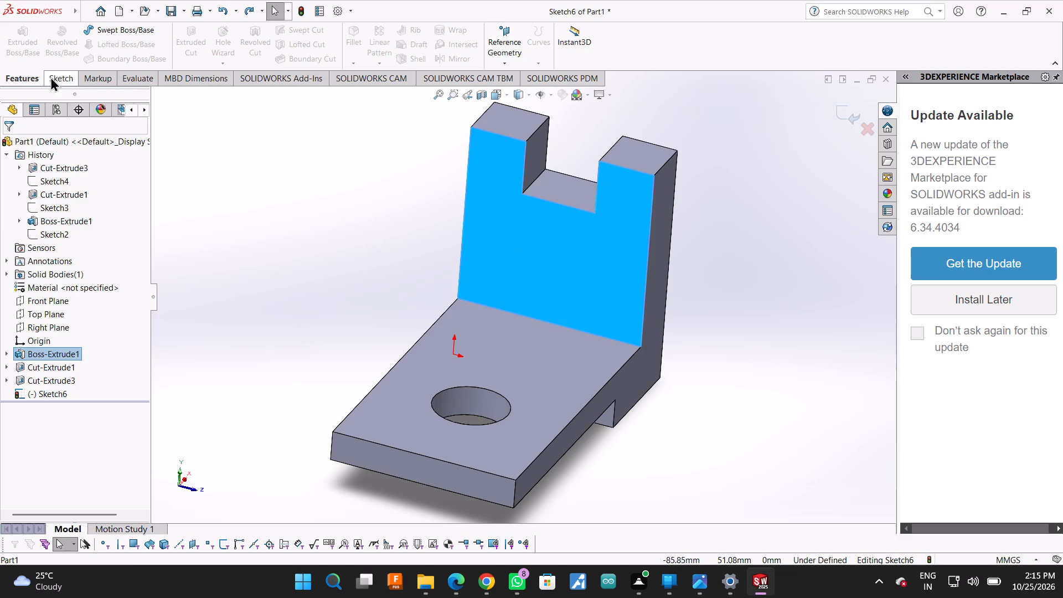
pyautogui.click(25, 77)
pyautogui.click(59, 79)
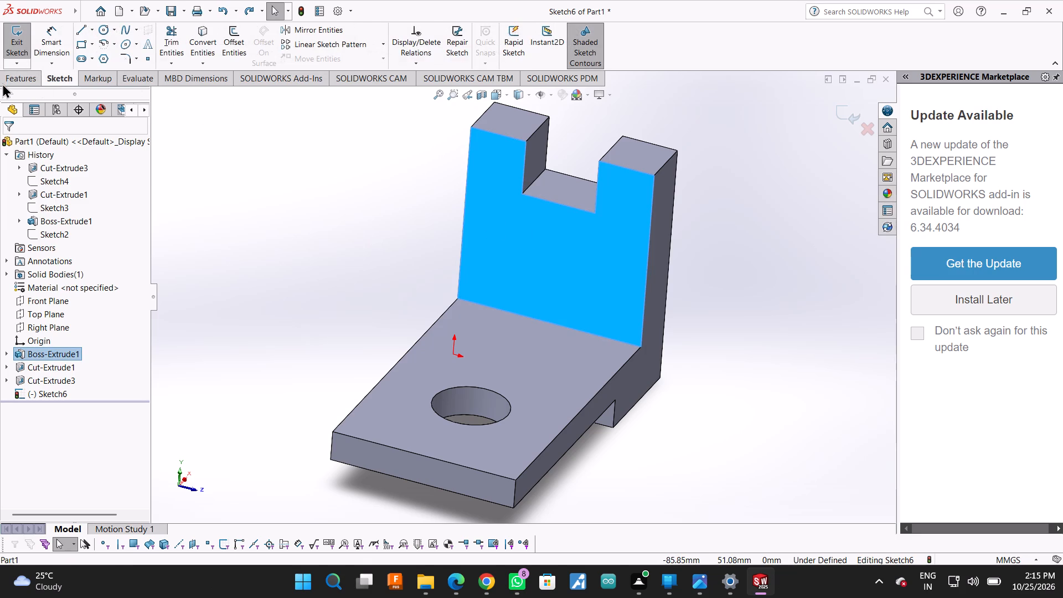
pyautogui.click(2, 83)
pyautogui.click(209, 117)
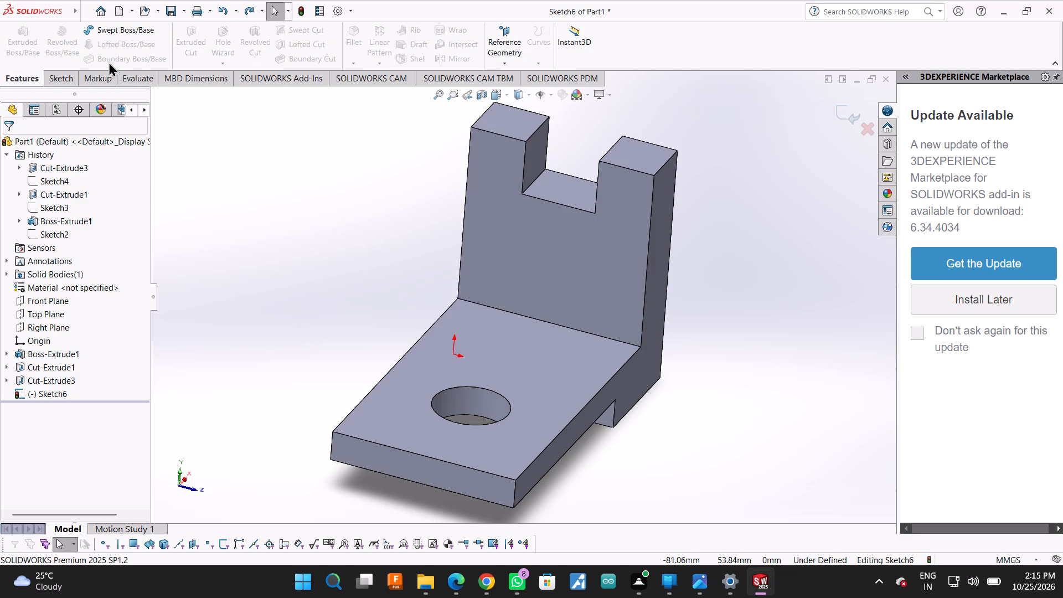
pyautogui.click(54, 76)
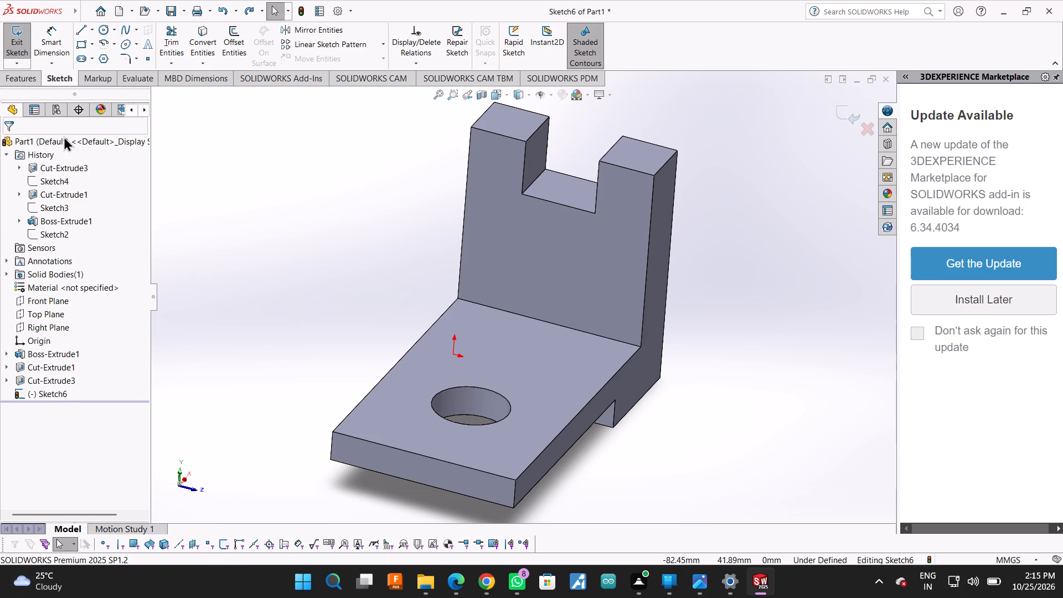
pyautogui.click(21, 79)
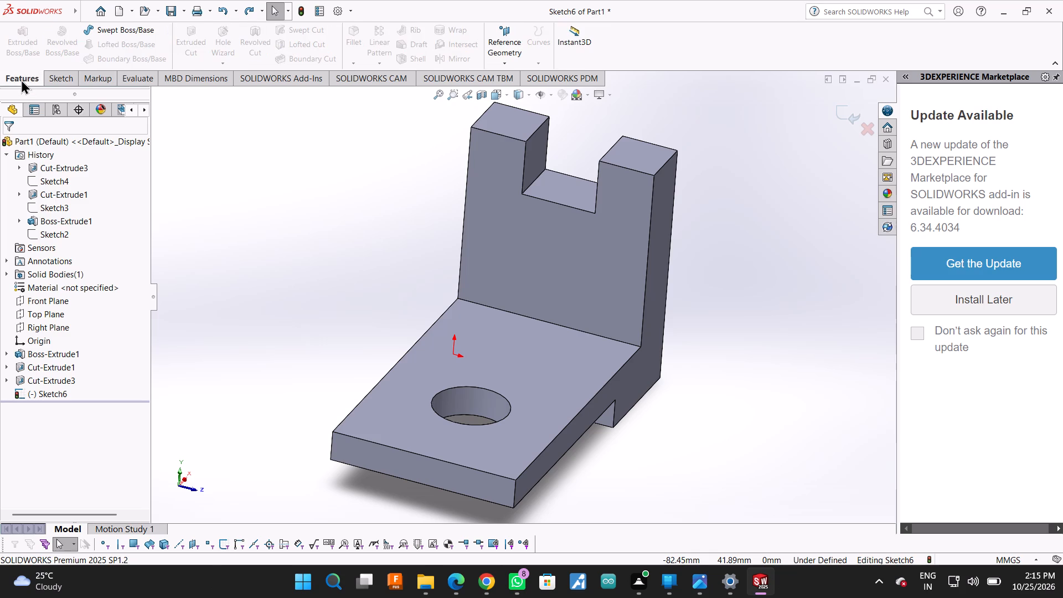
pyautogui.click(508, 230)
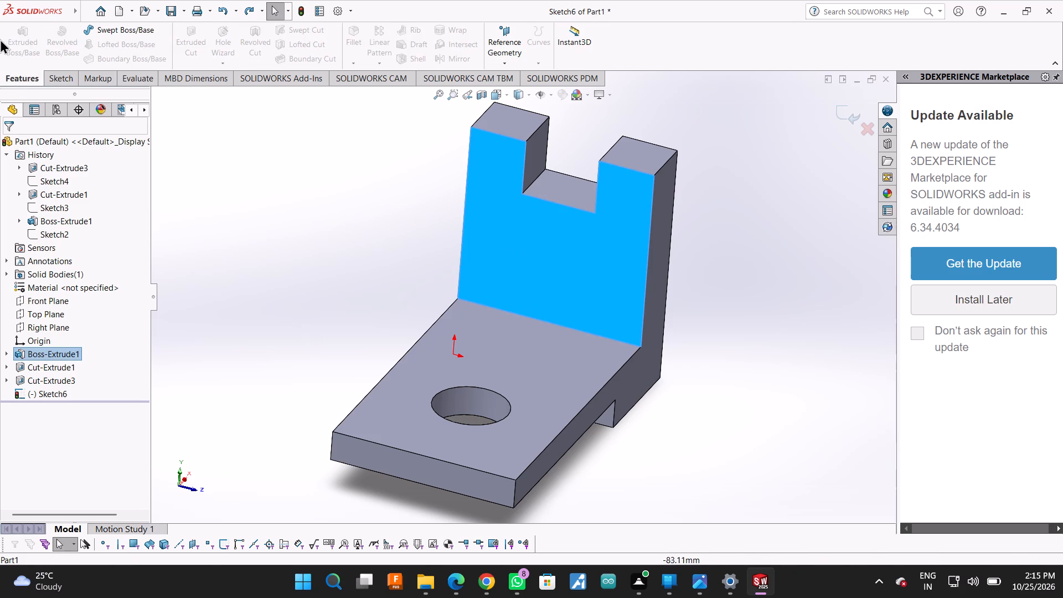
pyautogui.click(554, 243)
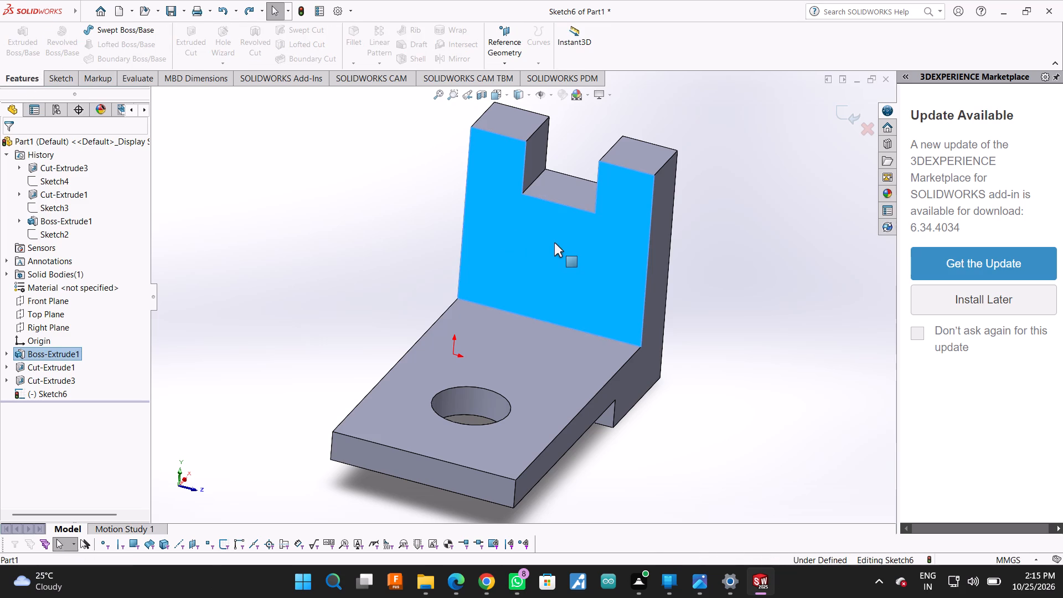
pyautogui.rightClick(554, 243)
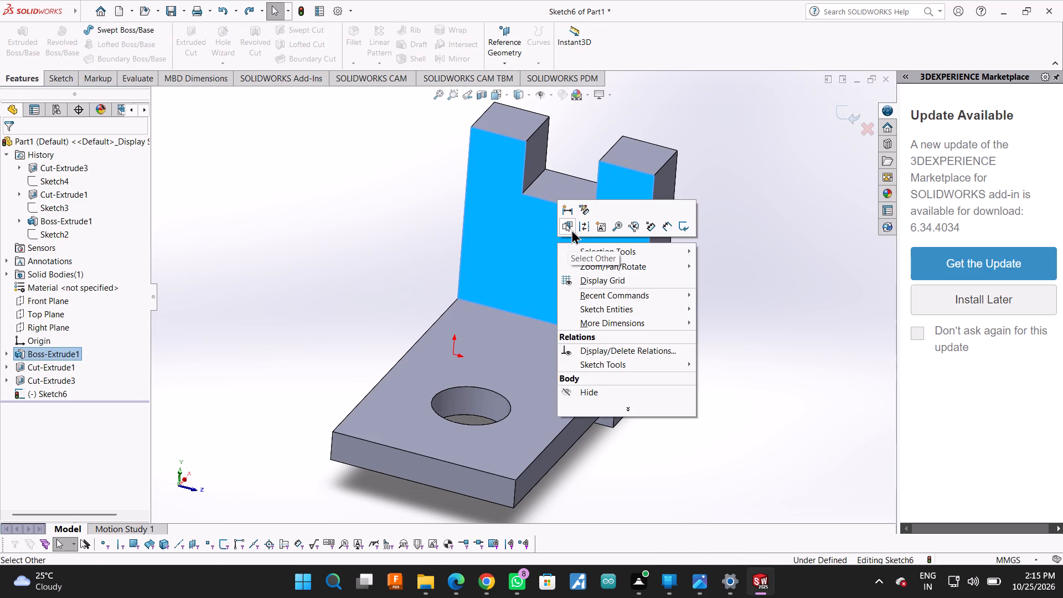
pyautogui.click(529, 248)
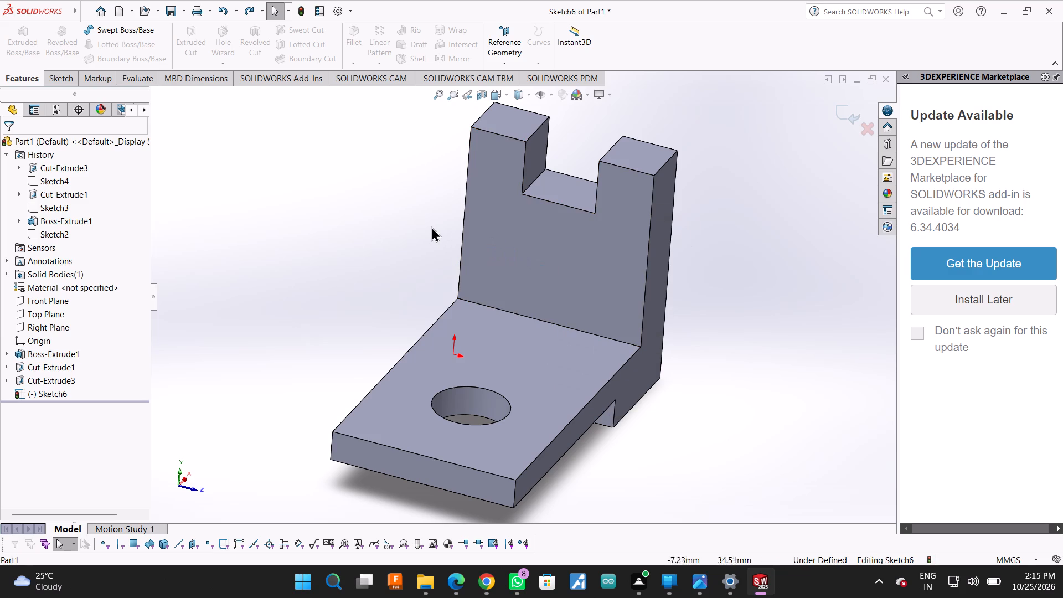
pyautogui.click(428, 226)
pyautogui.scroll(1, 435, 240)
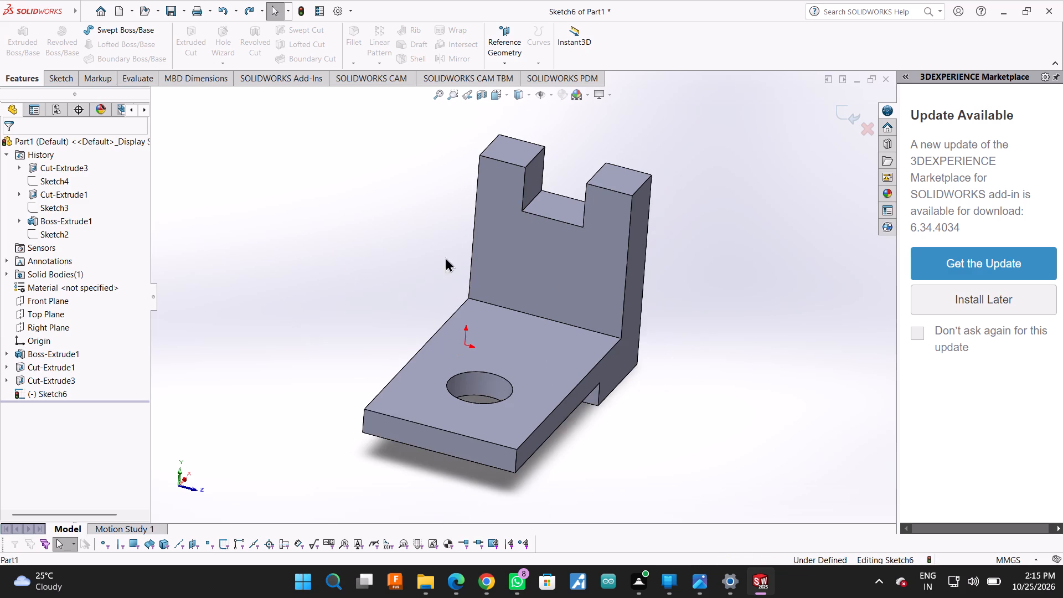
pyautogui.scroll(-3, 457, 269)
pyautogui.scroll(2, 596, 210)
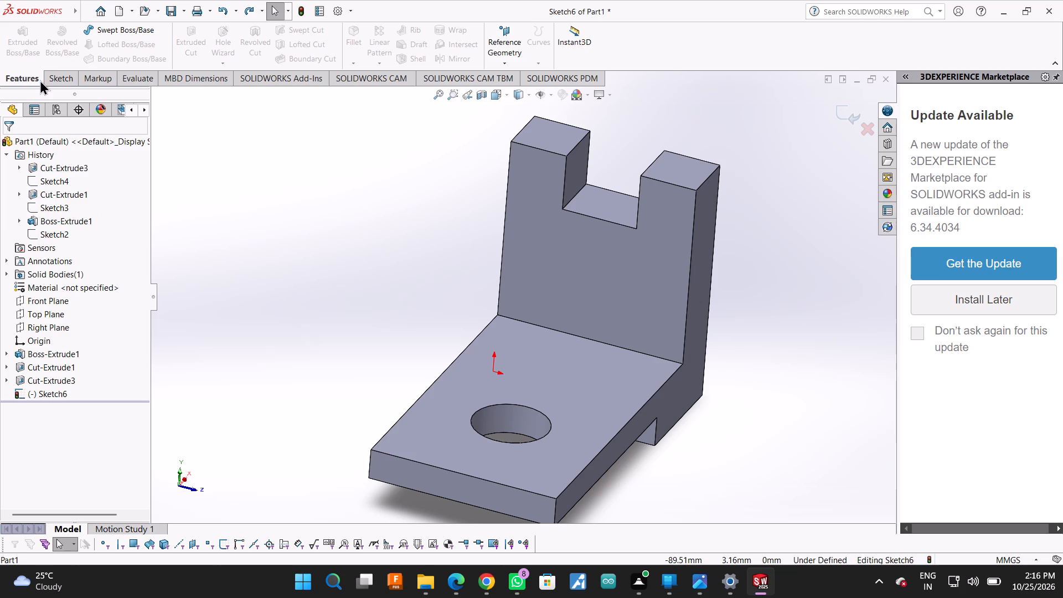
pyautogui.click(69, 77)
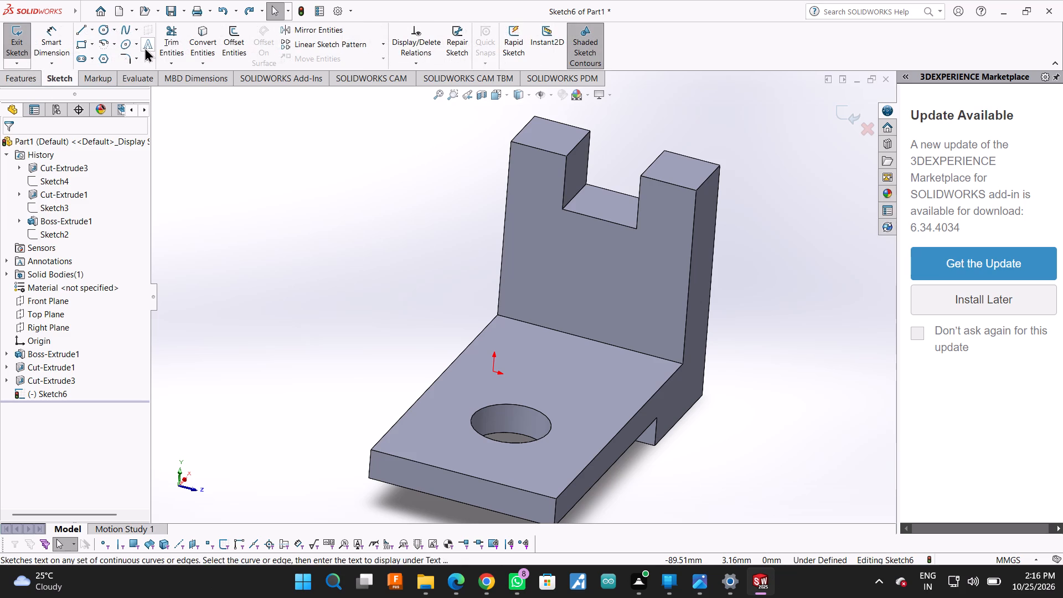
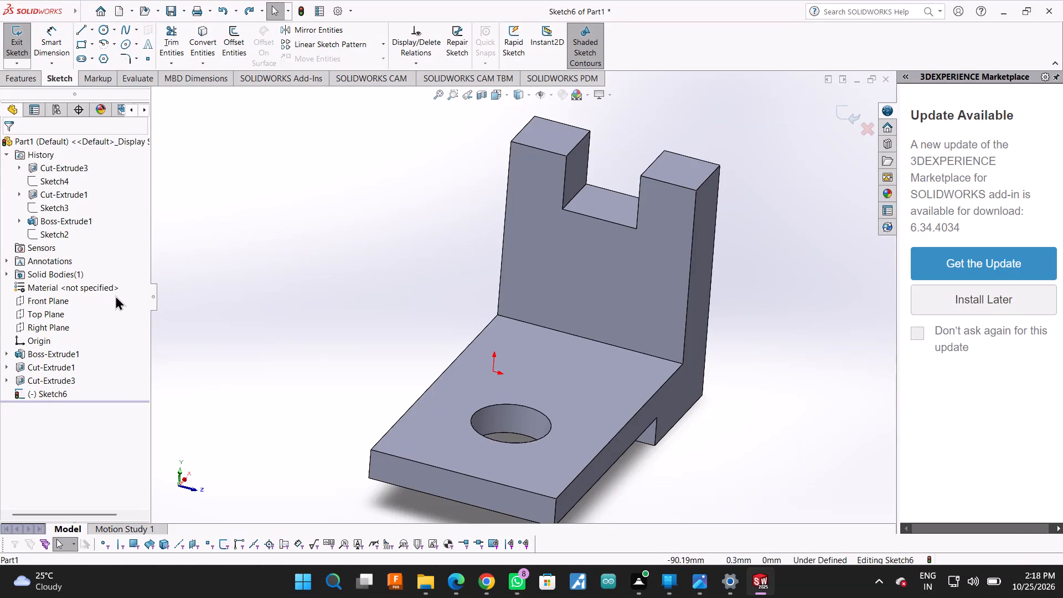
# Exit the empty rib sketch on the vertical arm's inner face.
pyautogui.click(60, 306)
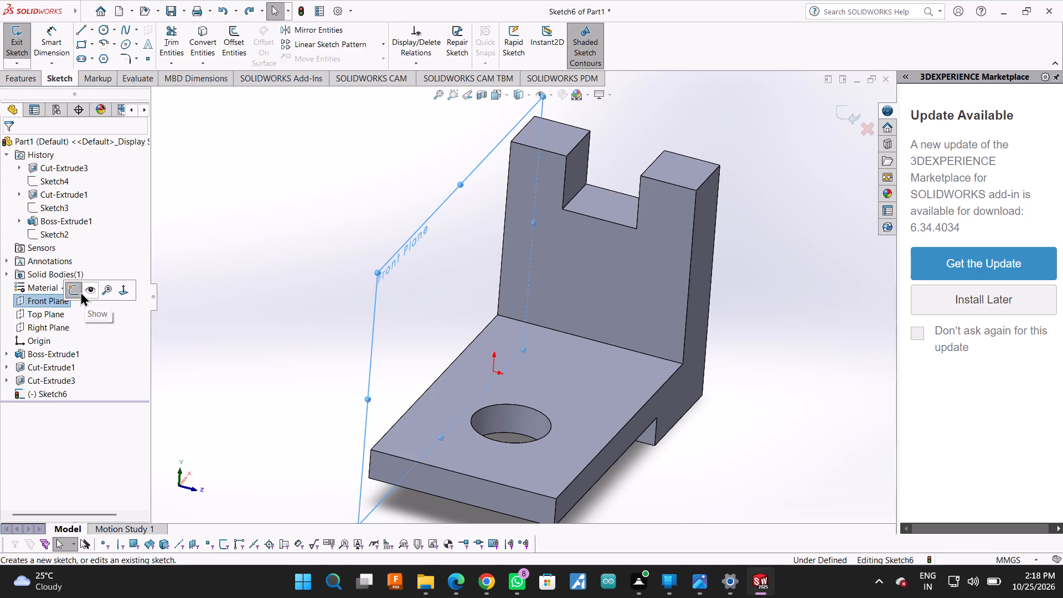
pyautogui.click(80, 292)
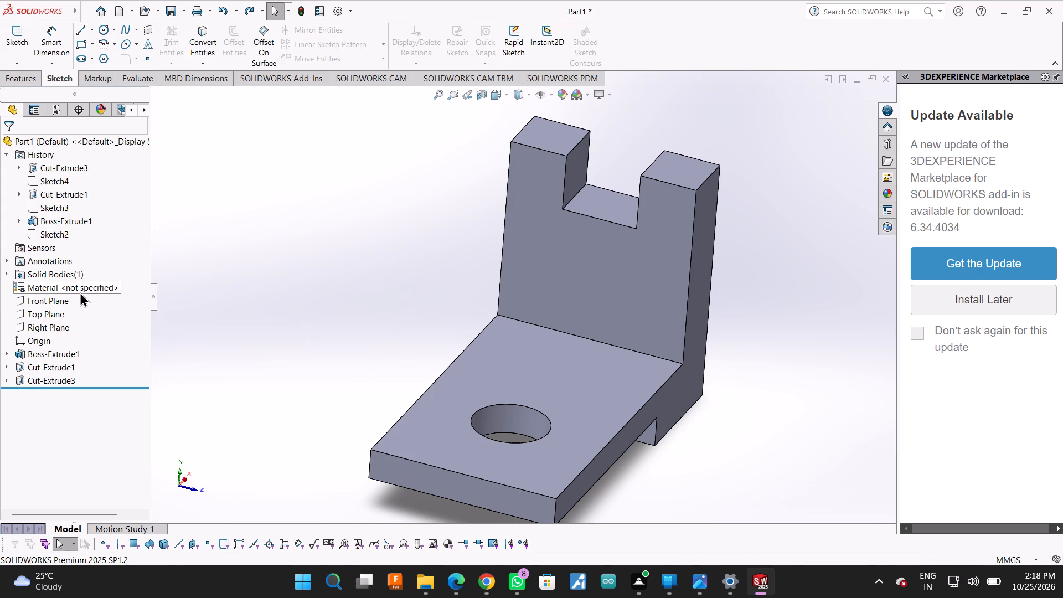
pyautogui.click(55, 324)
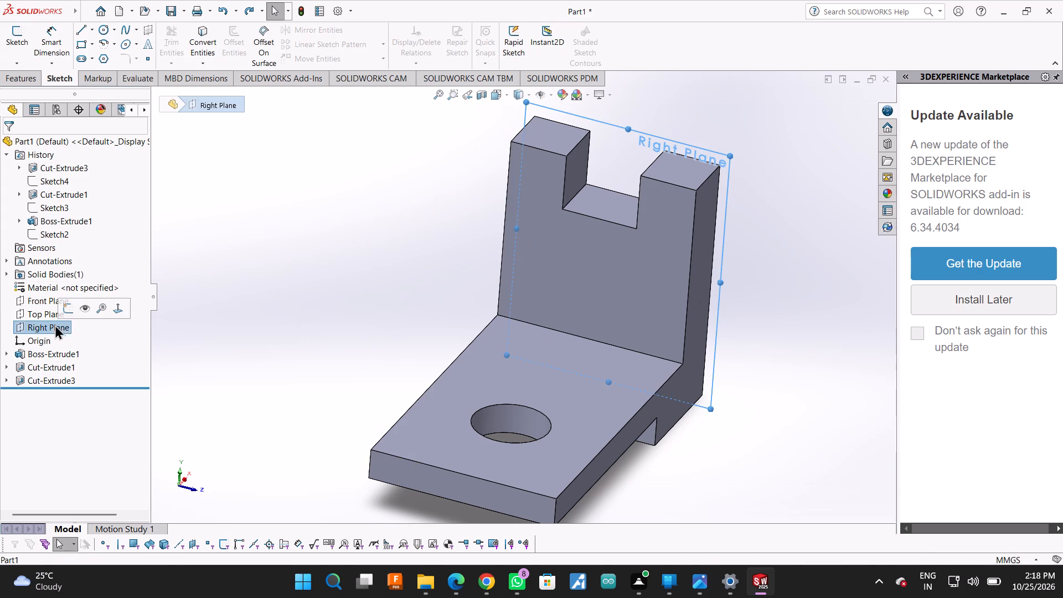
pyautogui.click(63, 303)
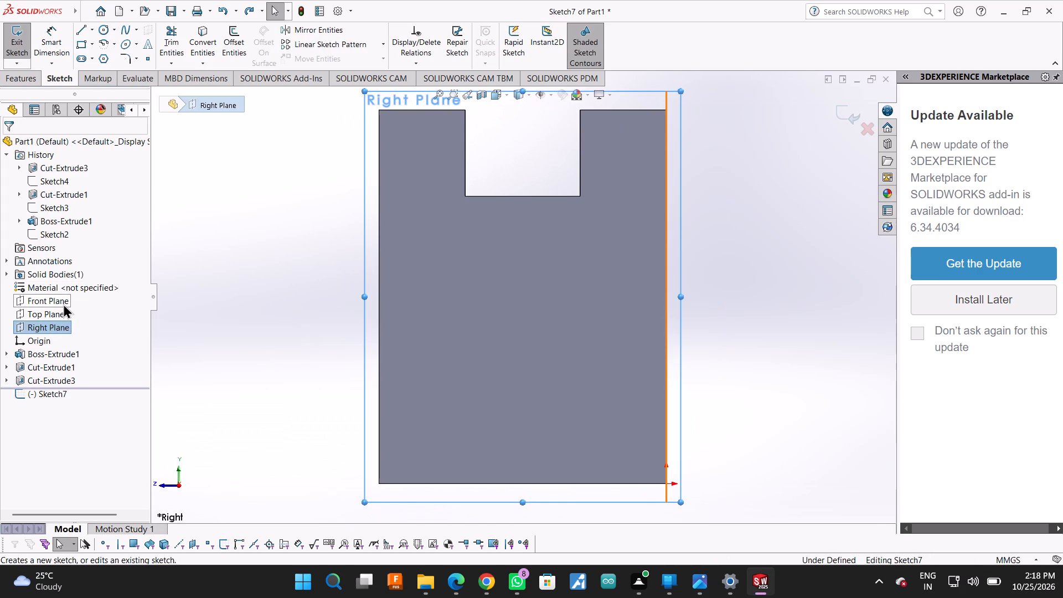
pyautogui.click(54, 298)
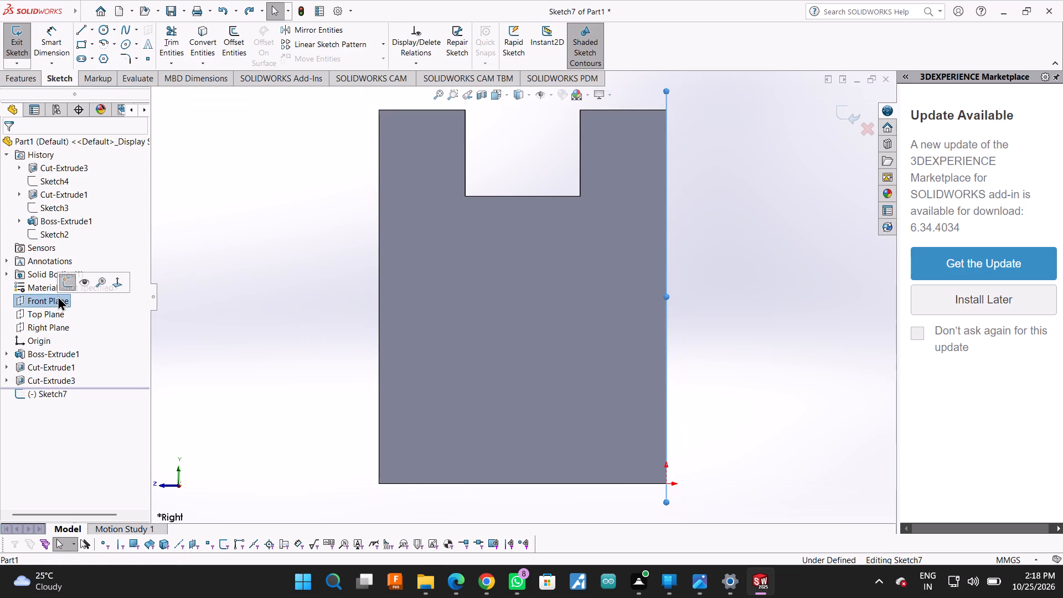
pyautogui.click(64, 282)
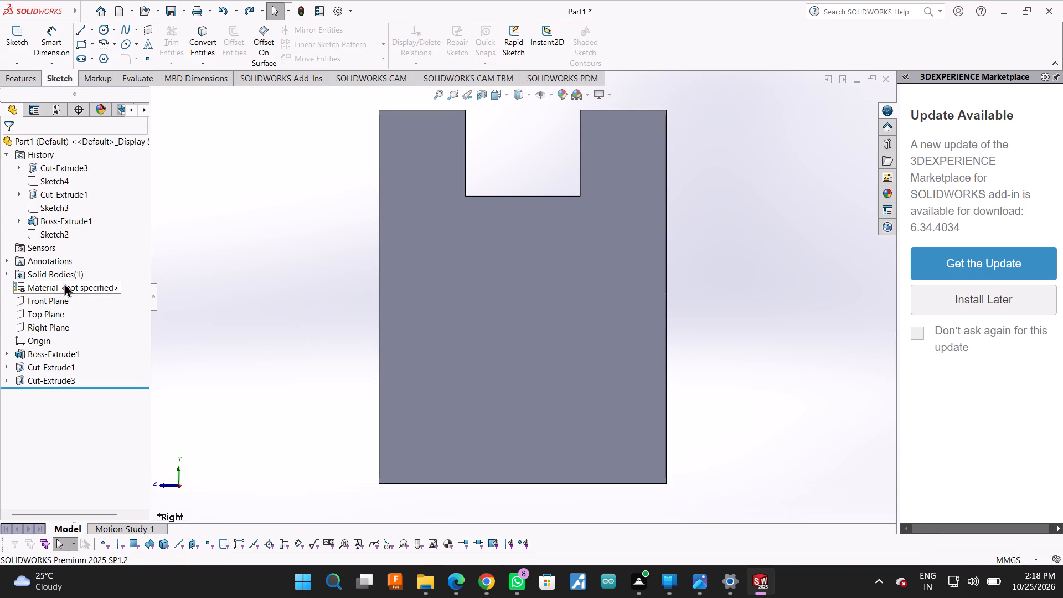
# Start a new sketch on the Front Plane for the diagonal rib and select that plane again.
pyautogui.click(59, 298)
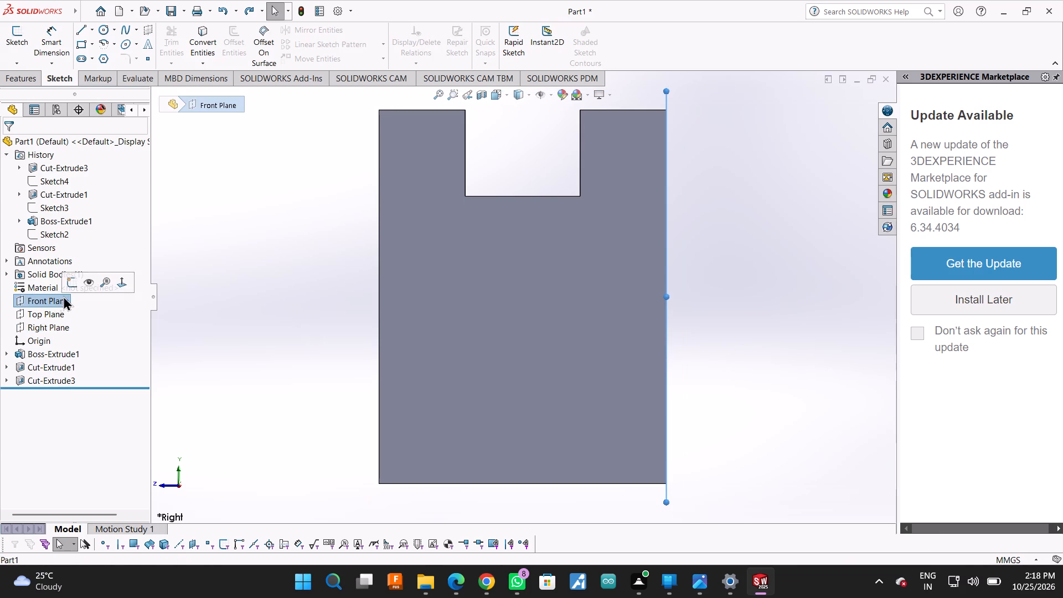
pyautogui.doubleClick(73, 281)
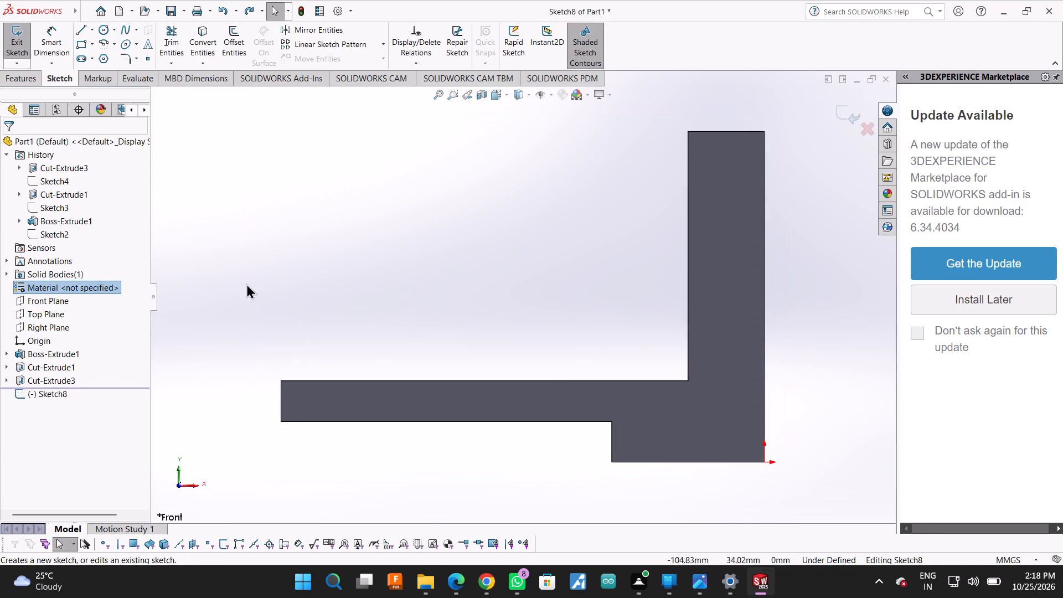
pyautogui.moveTo(379, 232); pyautogui.dragTo(365, 384, button='middle')
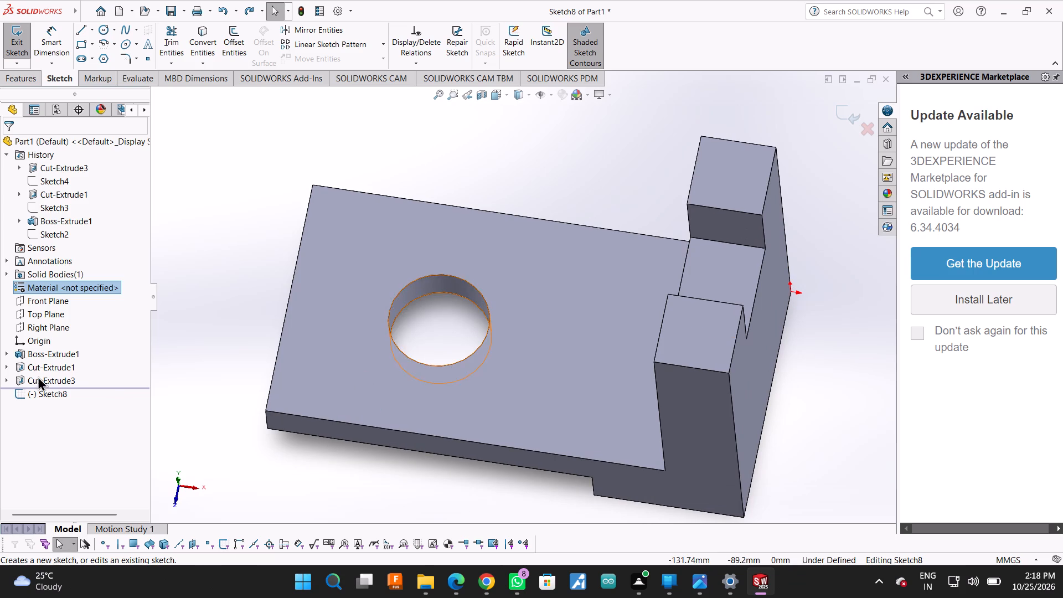
pyautogui.click(38, 305)
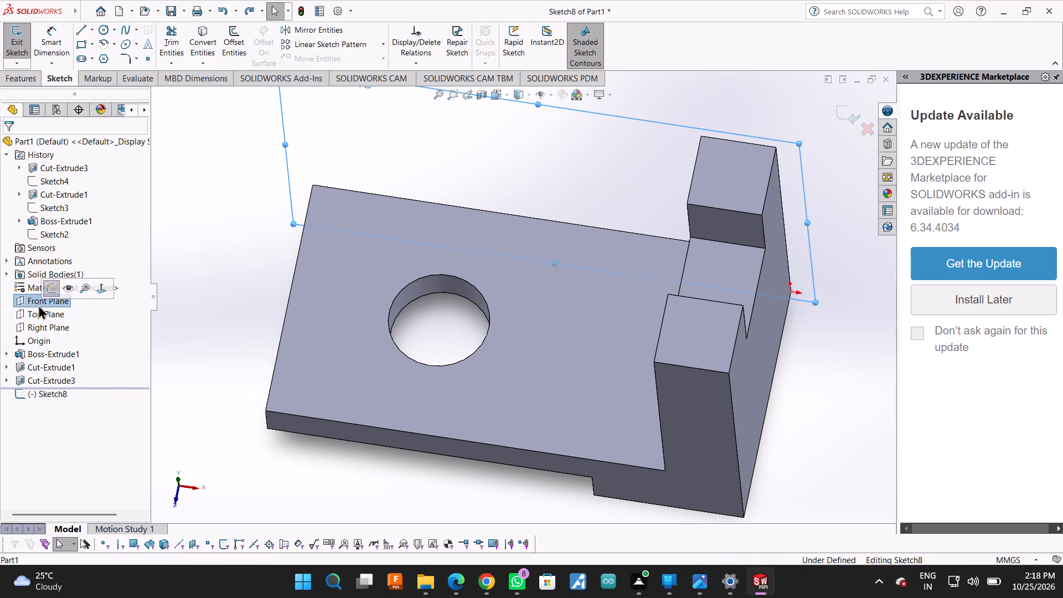
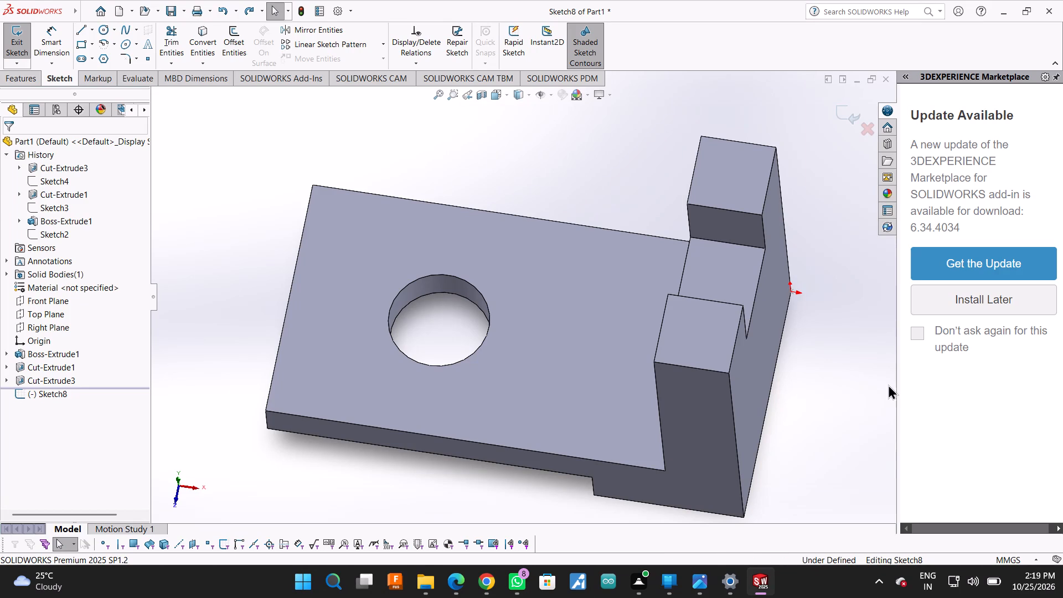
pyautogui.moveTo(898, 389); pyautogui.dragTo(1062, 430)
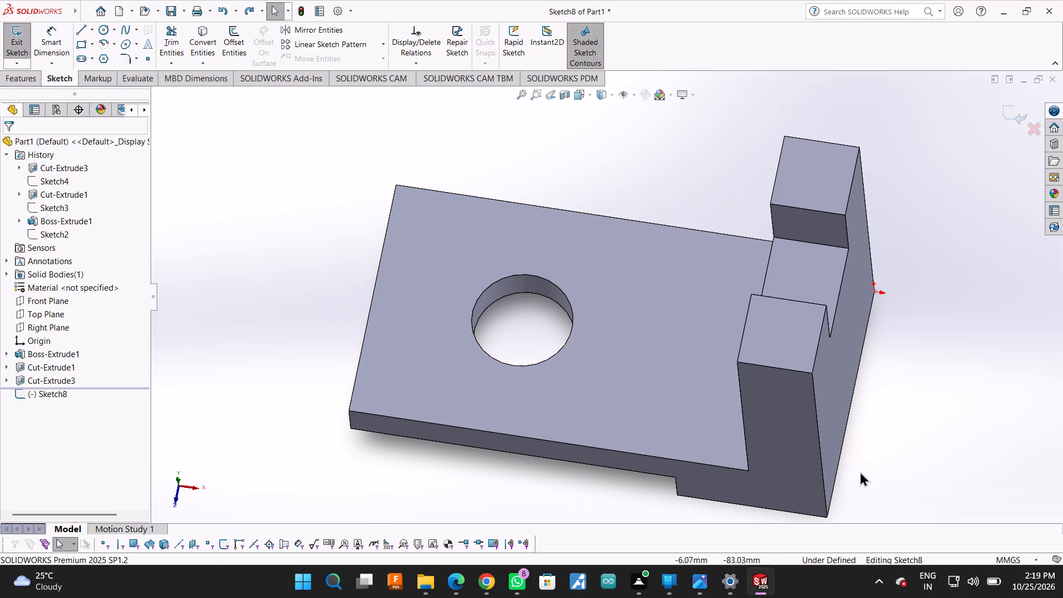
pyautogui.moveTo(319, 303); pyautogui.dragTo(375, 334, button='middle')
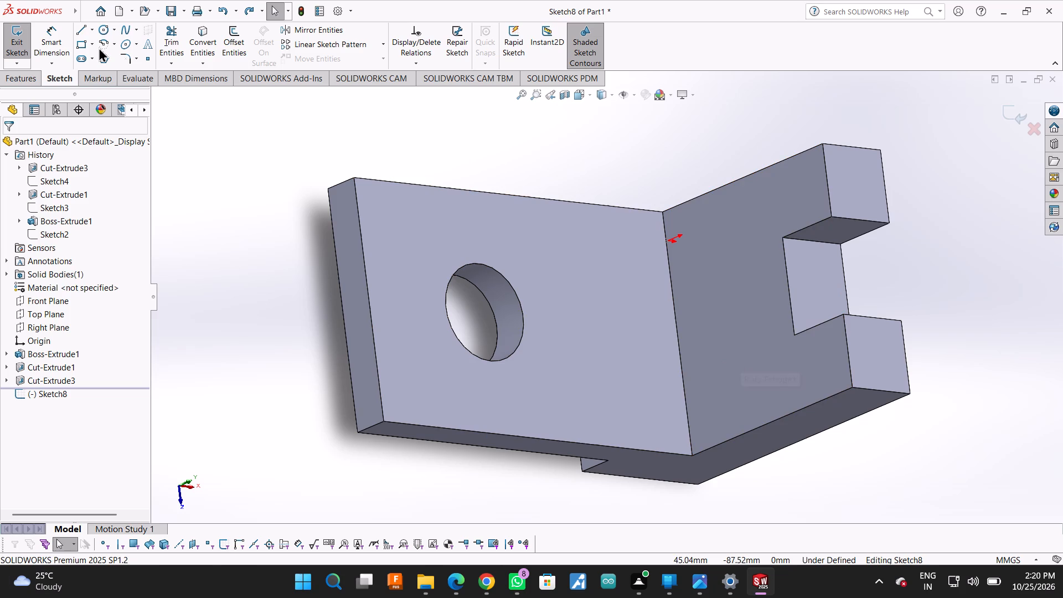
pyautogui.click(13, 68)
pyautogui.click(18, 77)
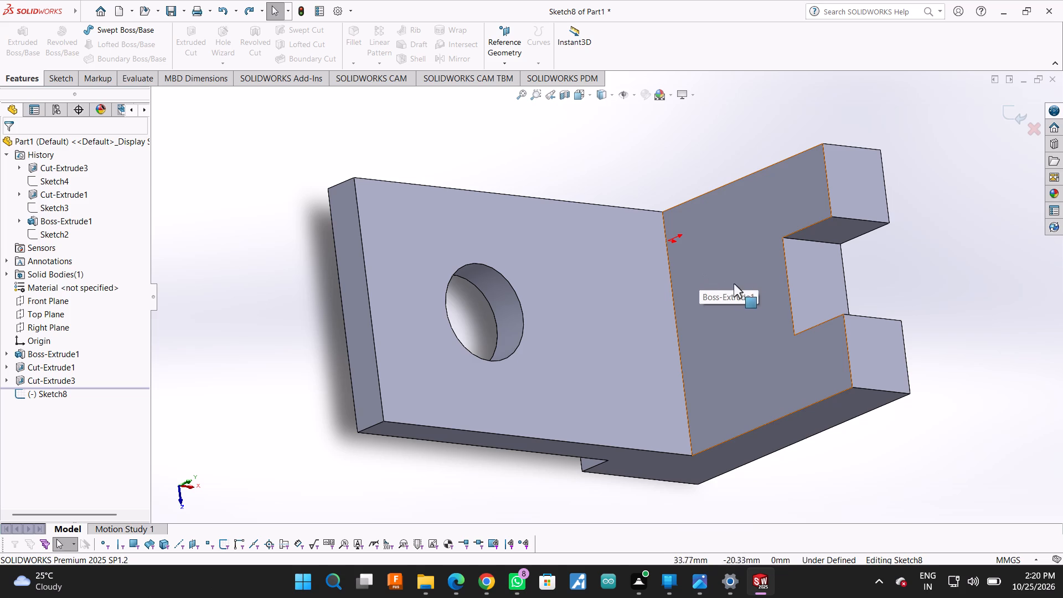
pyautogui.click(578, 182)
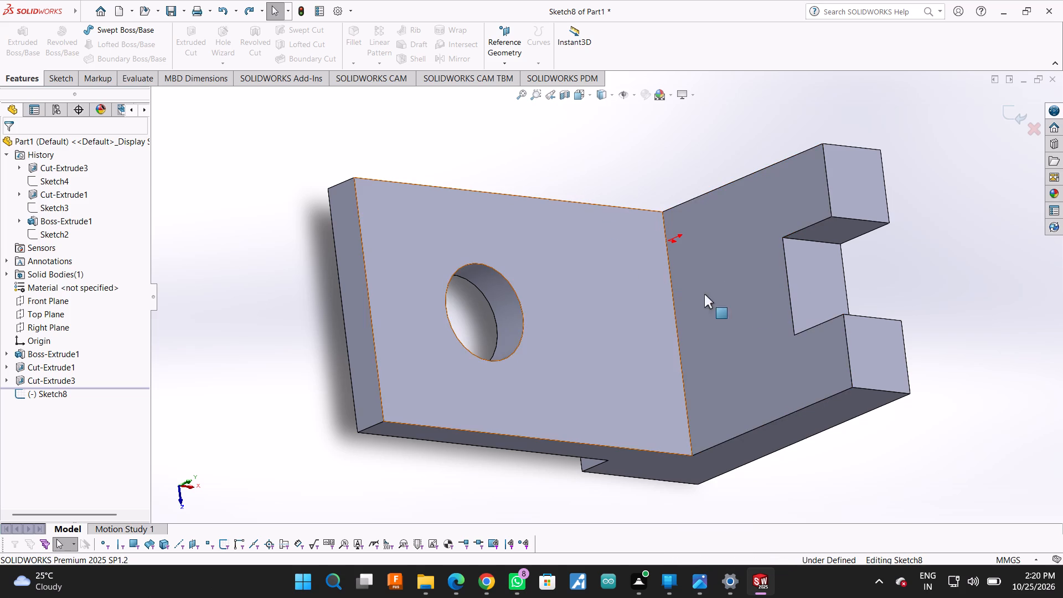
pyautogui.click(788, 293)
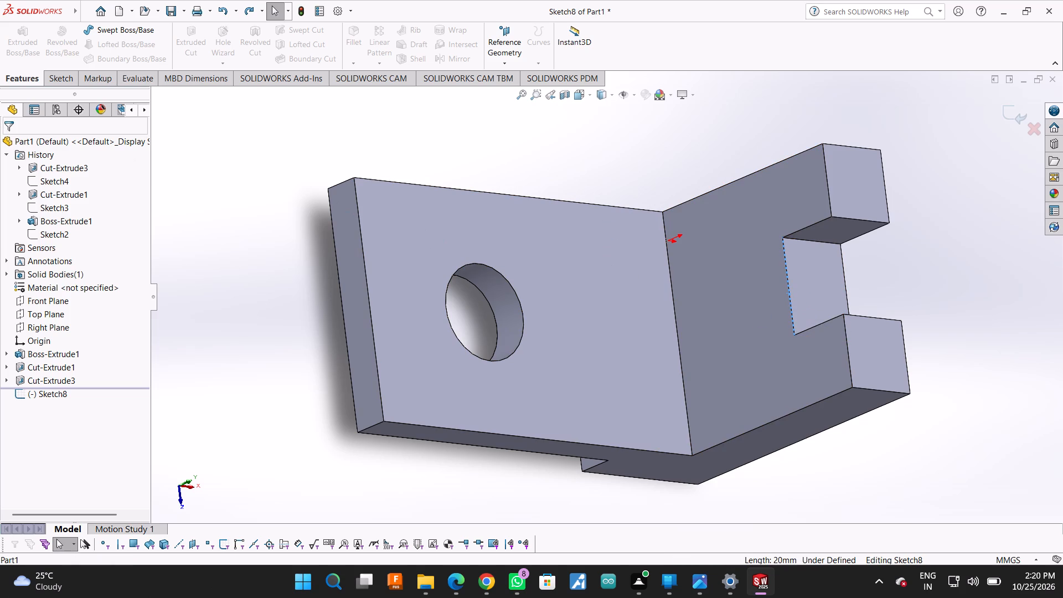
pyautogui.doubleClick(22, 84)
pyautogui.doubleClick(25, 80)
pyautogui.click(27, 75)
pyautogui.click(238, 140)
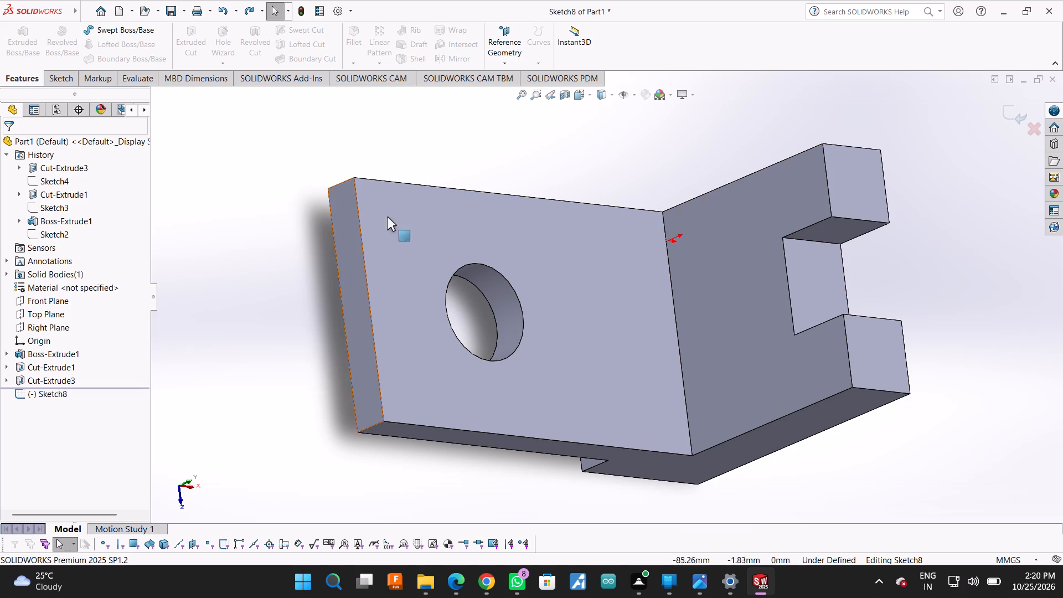
# Examine the hole cut, the notch cut and the base extrusion in the feature tree, and the vertical arm's inner and notch faces.
pyautogui.click(20, 399)
pyautogui.click(13, 378)
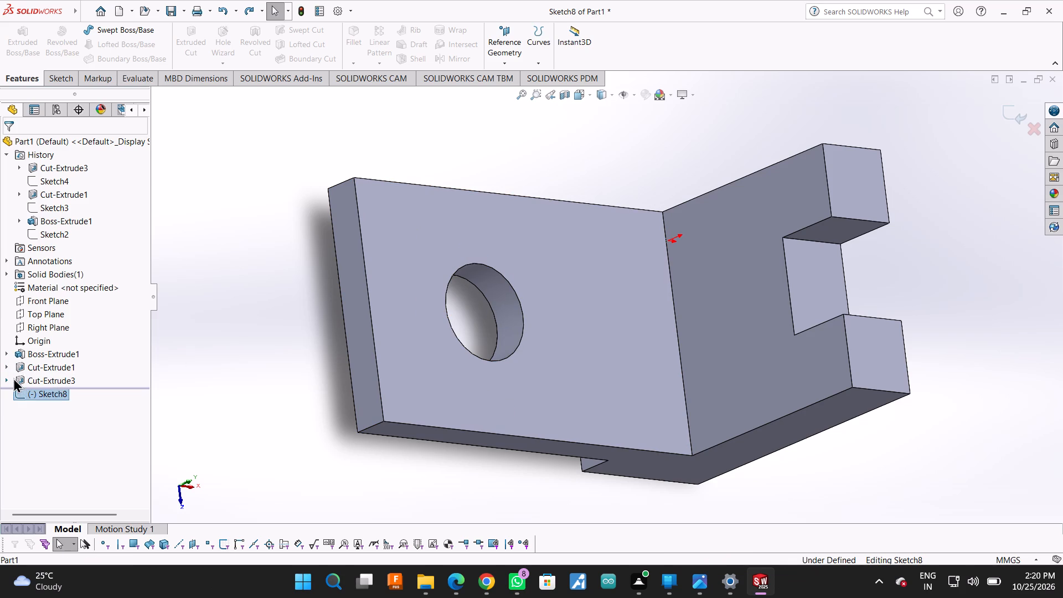
pyautogui.click(28, 378)
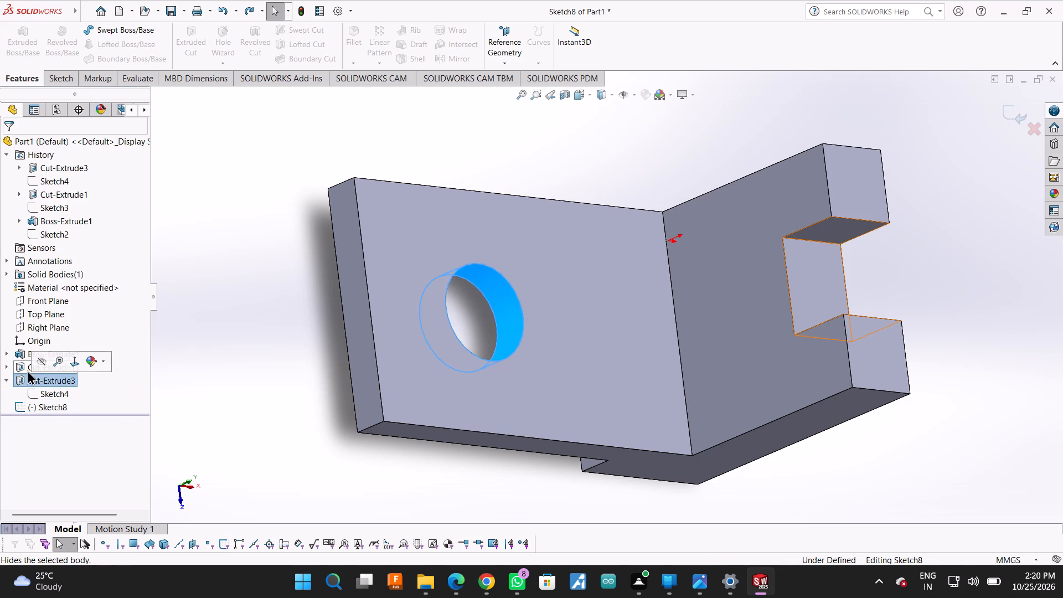
pyautogui.click(19, 370)
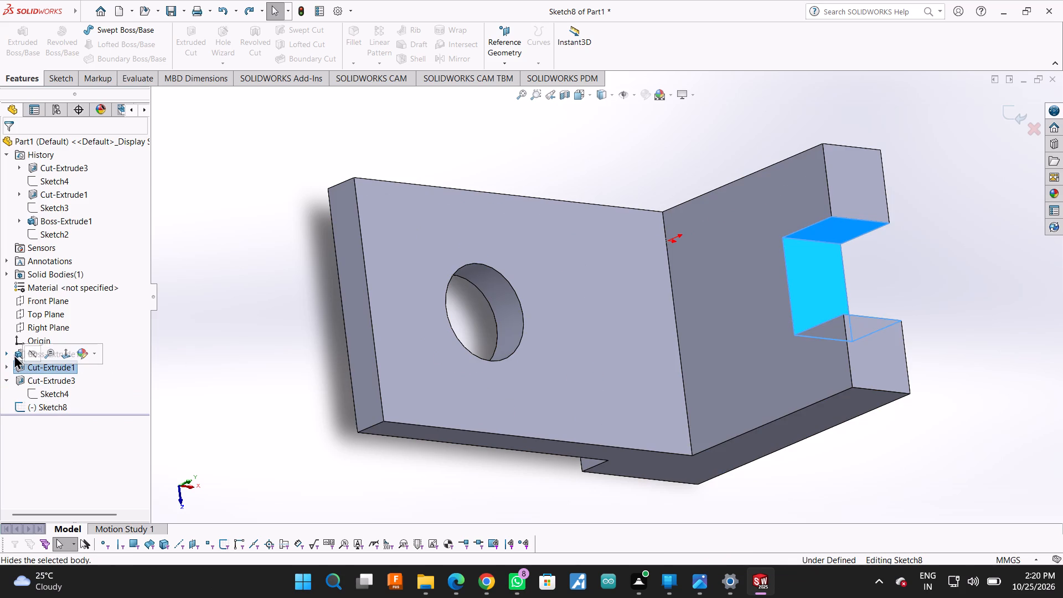
pyautogui.click(14, 354)
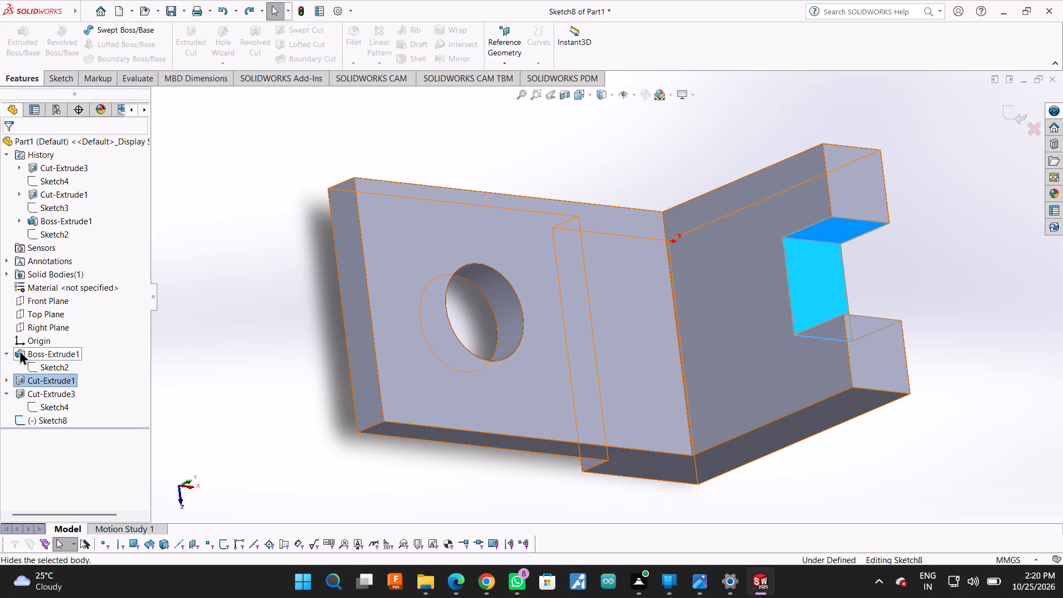
pyautogui.click(20, 350)
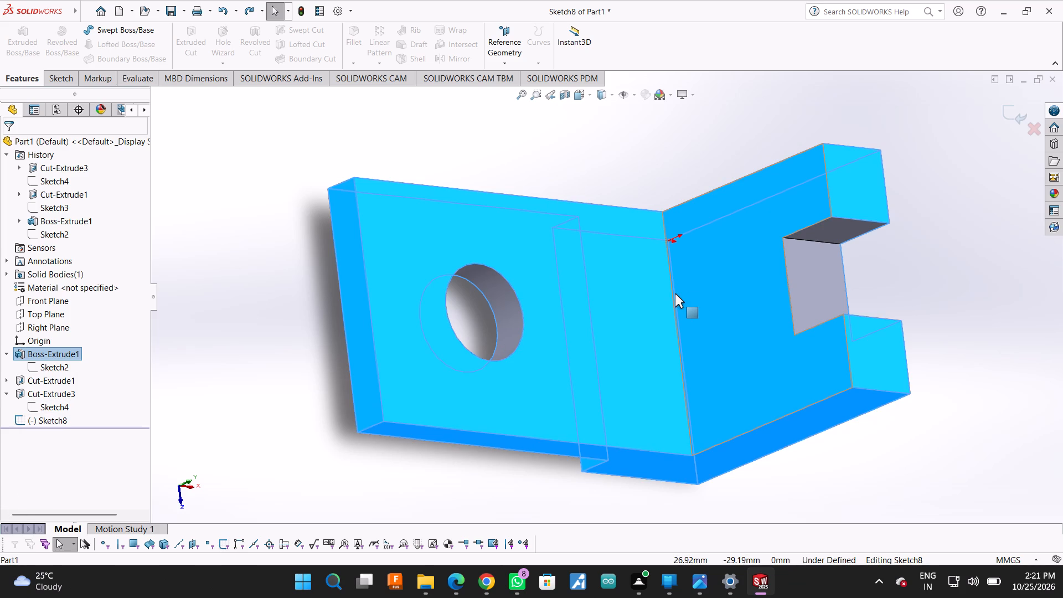
pyautogui.scroll(1, 675, 293)
pyautogui.scroll(-1, 655, 306)
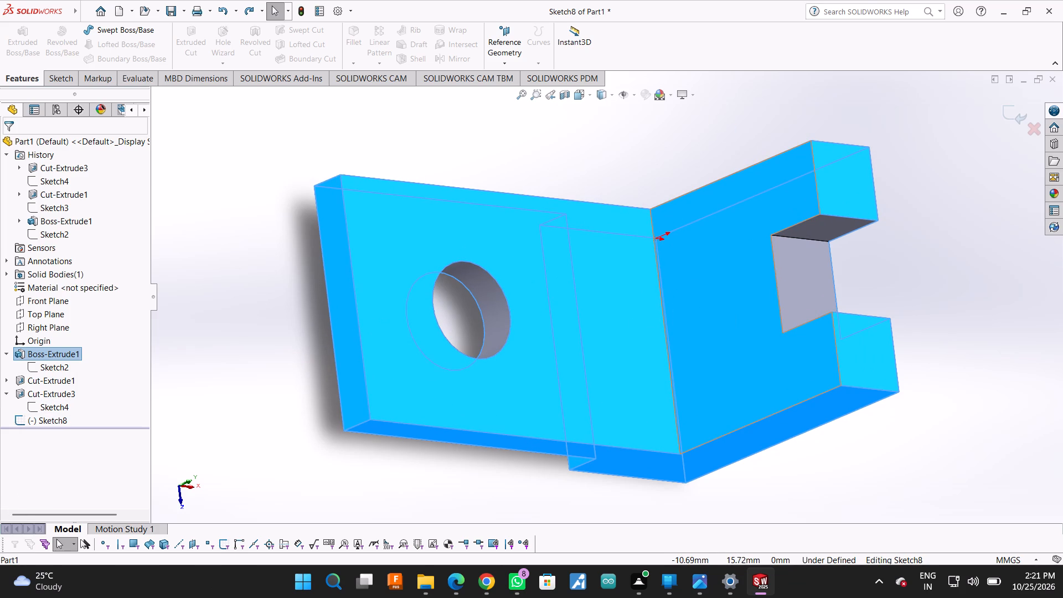
pyautogui.click(791, 287)
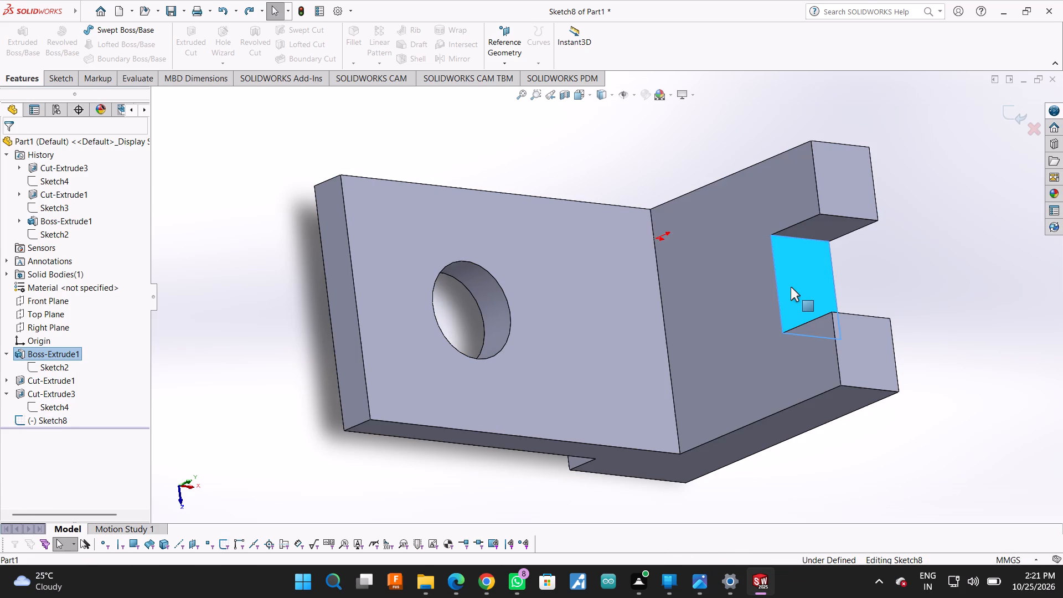
pyautogui.click(668, 129)
pyautogui.click(729, 297)
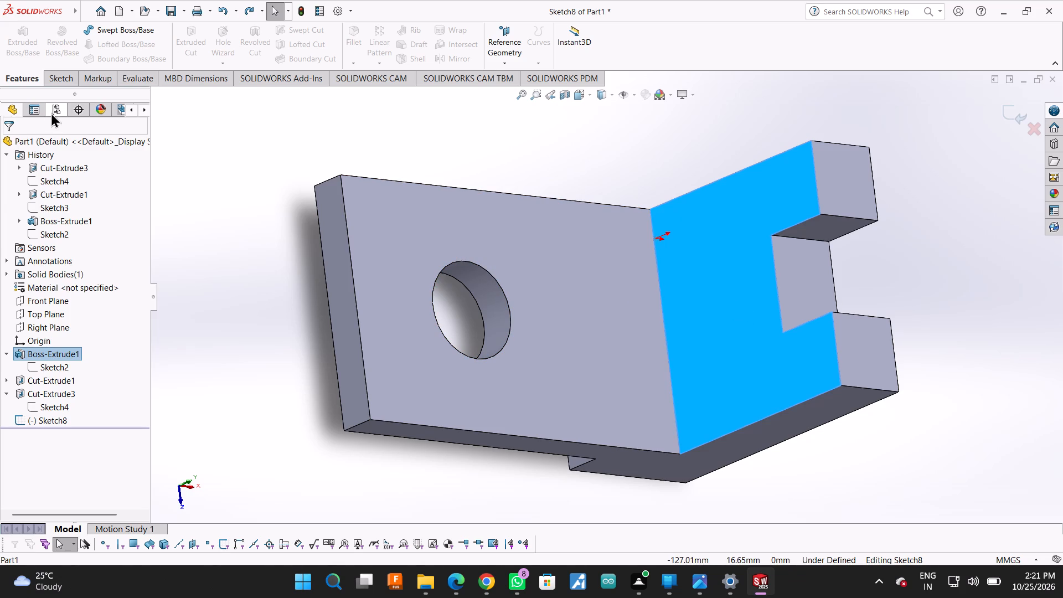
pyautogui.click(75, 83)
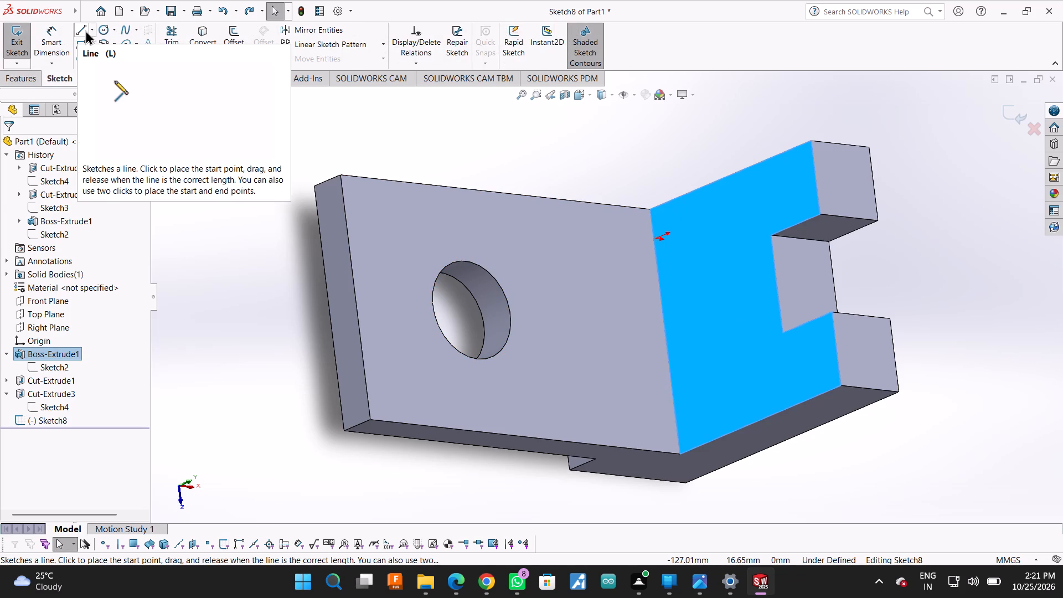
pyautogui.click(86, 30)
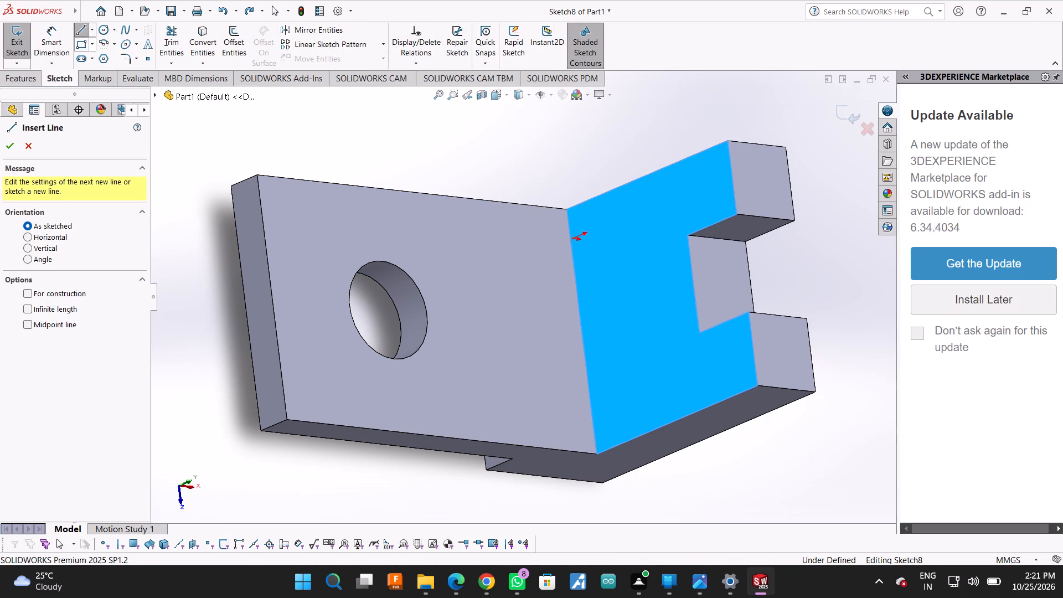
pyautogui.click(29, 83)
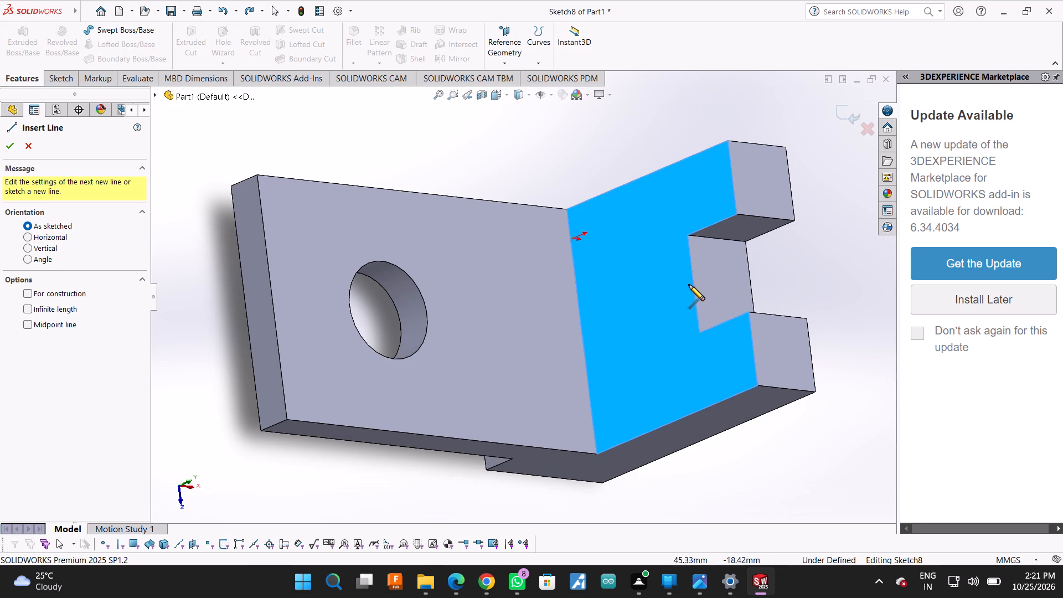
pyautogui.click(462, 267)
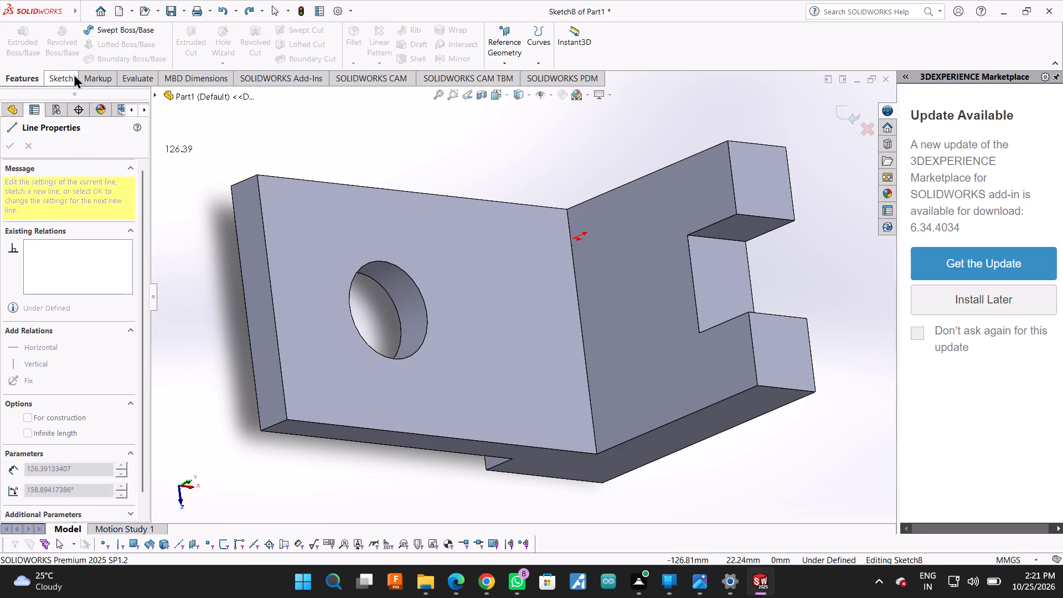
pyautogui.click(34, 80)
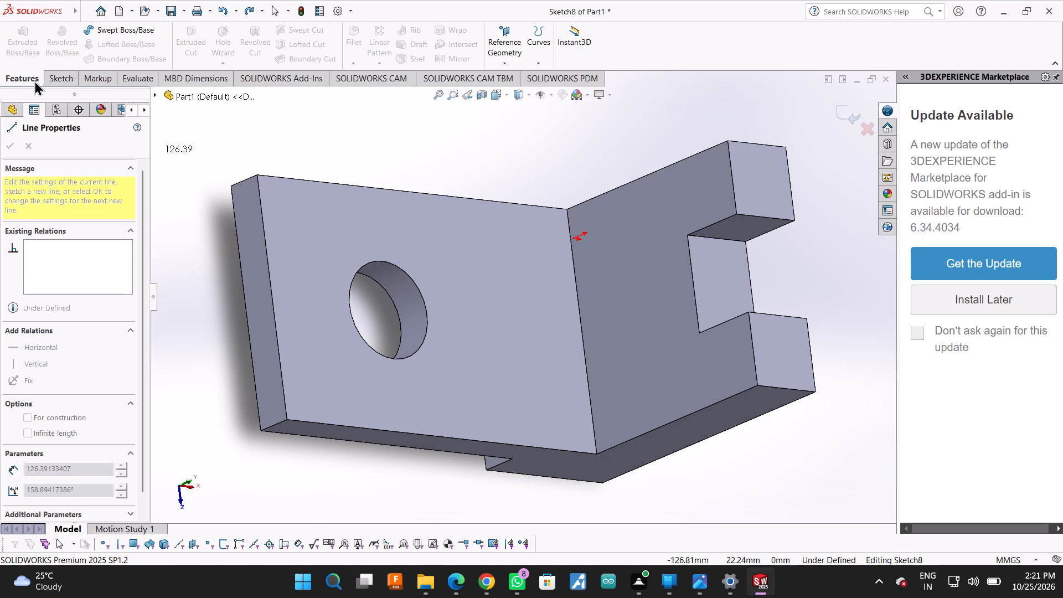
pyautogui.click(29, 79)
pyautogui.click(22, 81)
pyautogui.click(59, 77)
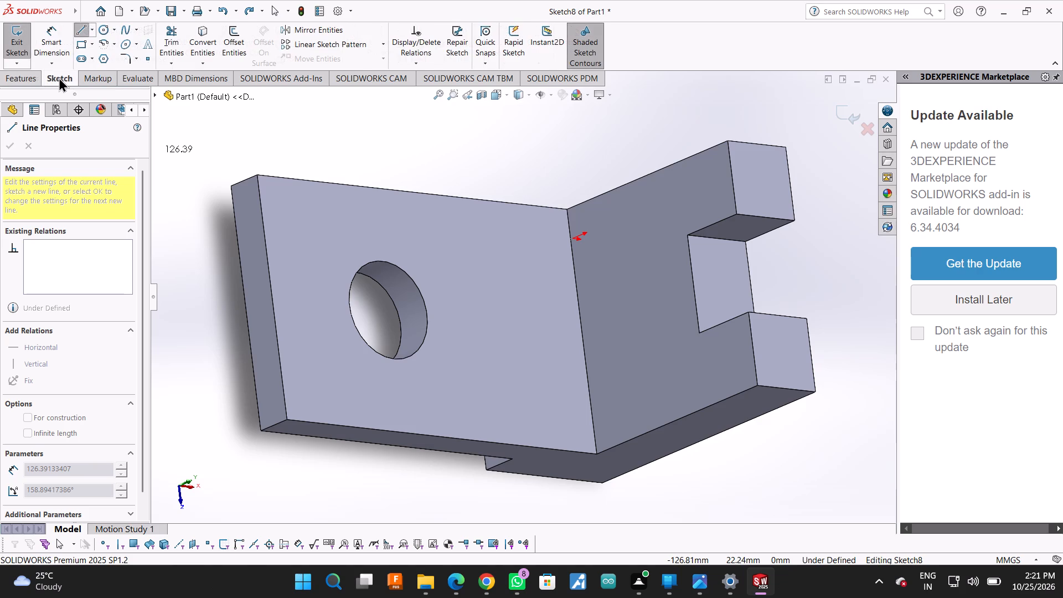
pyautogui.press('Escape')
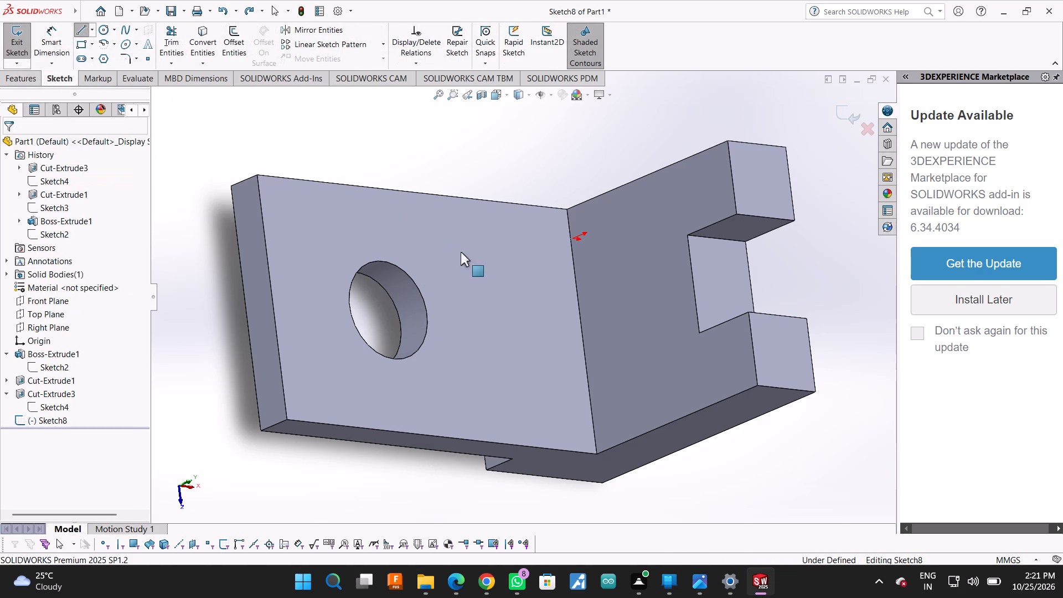
# Examine the part in the isometric, dimetric and trimetric views.
pyautogui.press('space')
pyautogui.press('space')
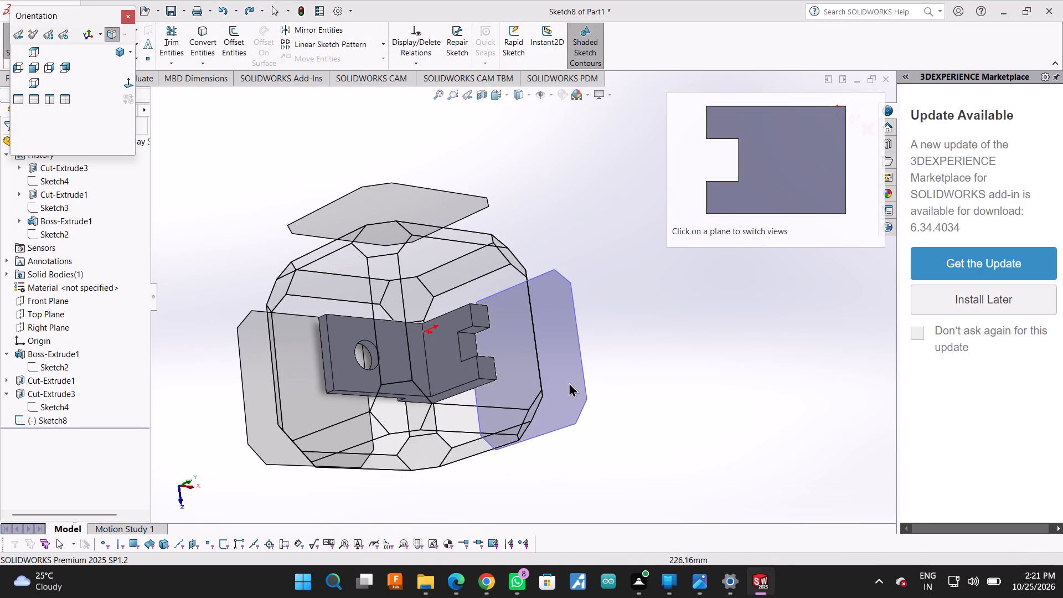
pyautogui.click(639, 310)
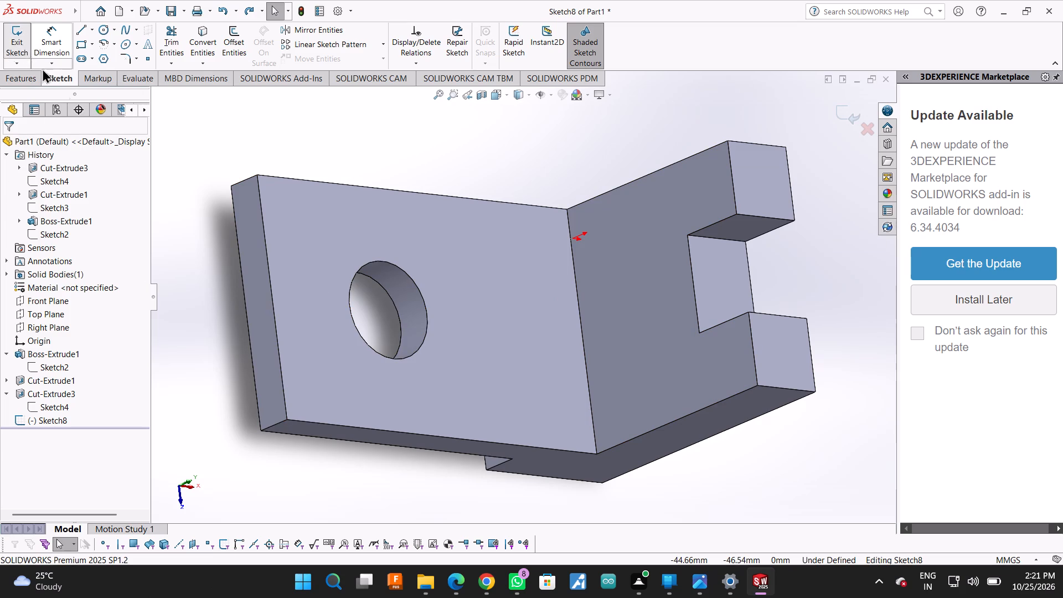
pyautogui.press('space')
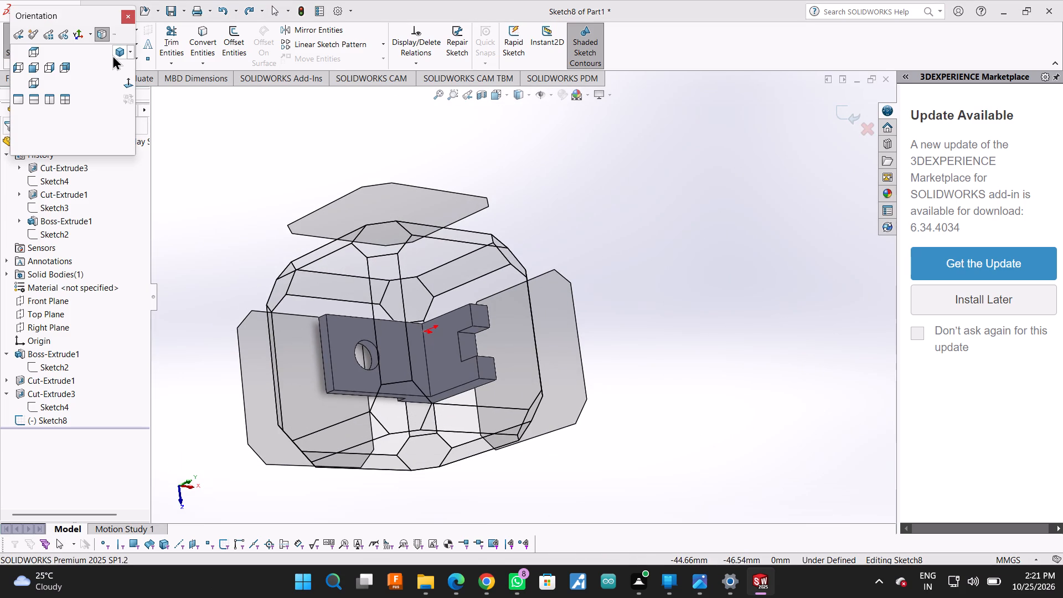
pyautogui.click(112, 55)
pyautogui.scroll(-1, 492, 313)
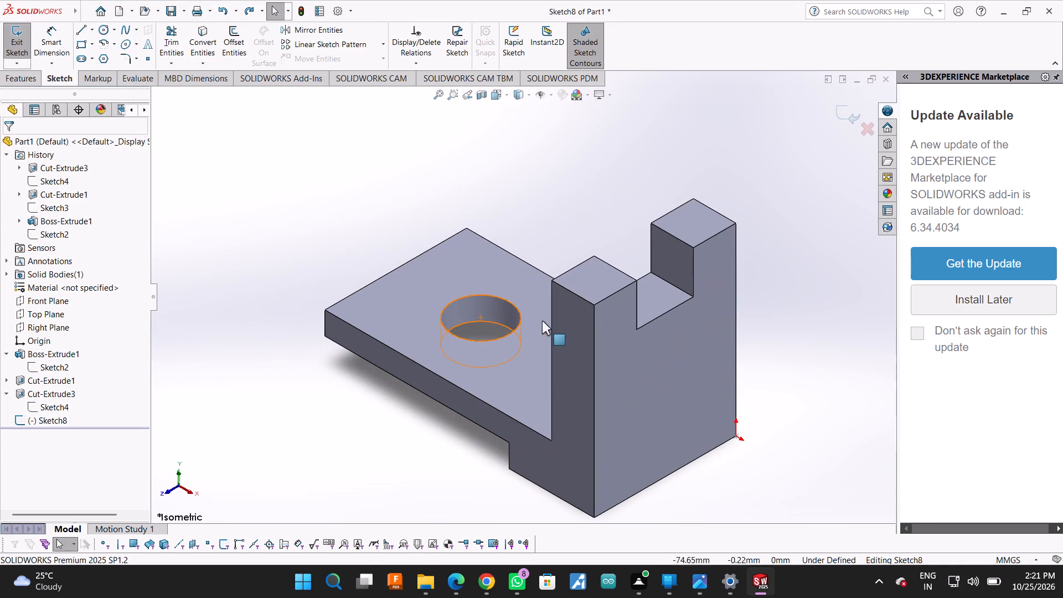
pyautogui.middleClick(480, 187)
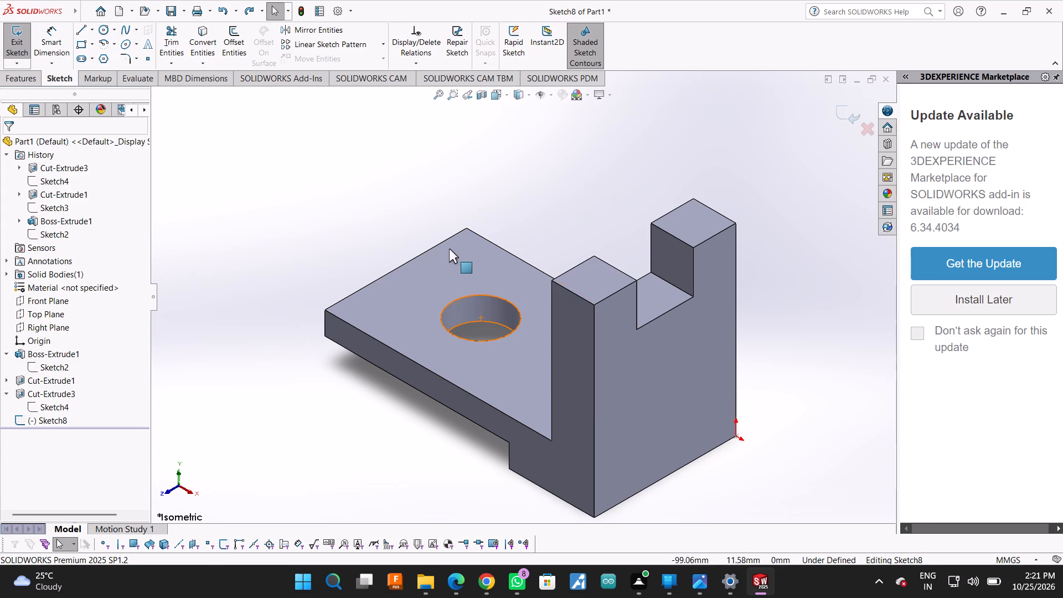
pyautogui.scroll(1, 370, 179)
pyautogui.scroll(2, 338, 260)
pyautogui.scroll(-3, 445, 248)
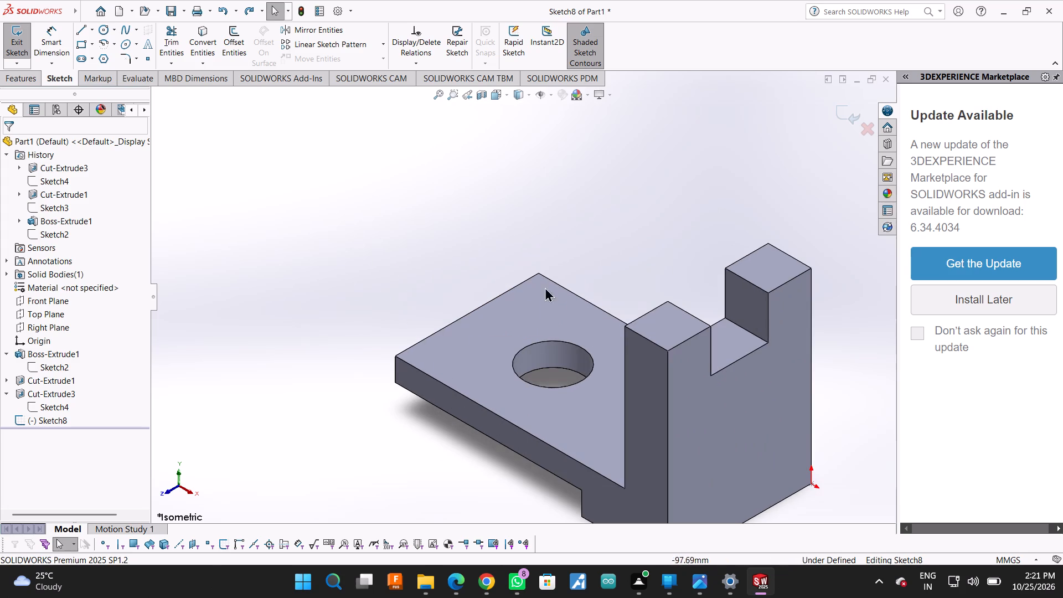
pyautogui.scroll(2, 622, 327)
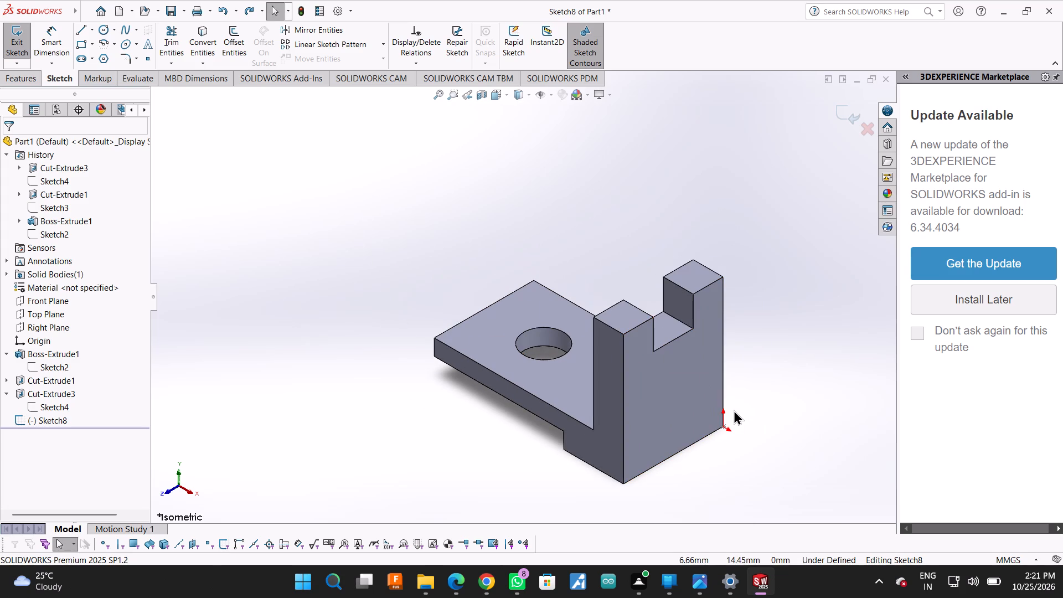
pyautogui.scroll(1, 714, 453)
pyautogui.scroll(1, 682, 408)
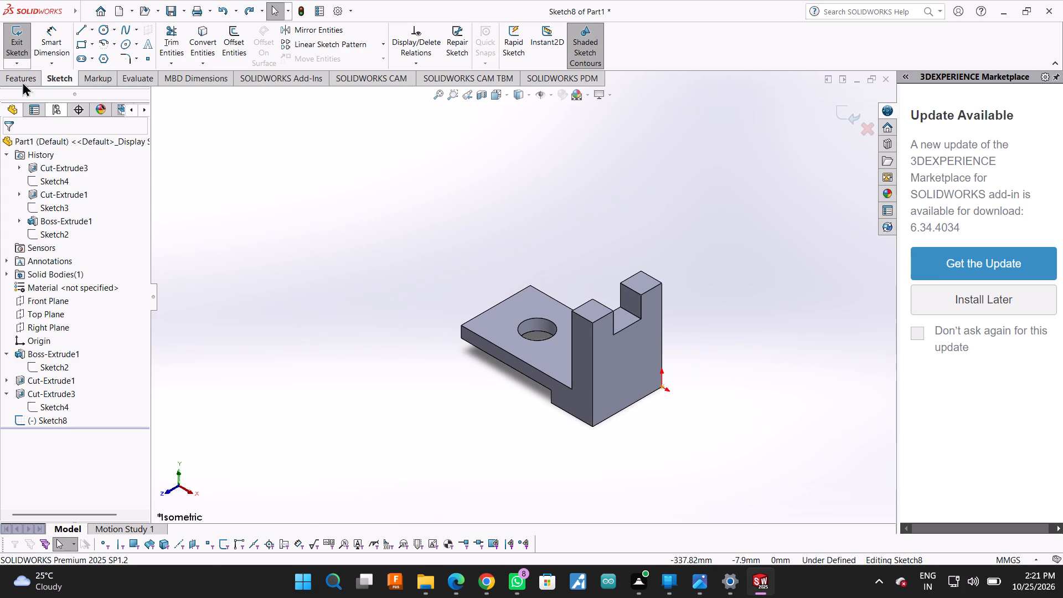
pyautogui.press('space')
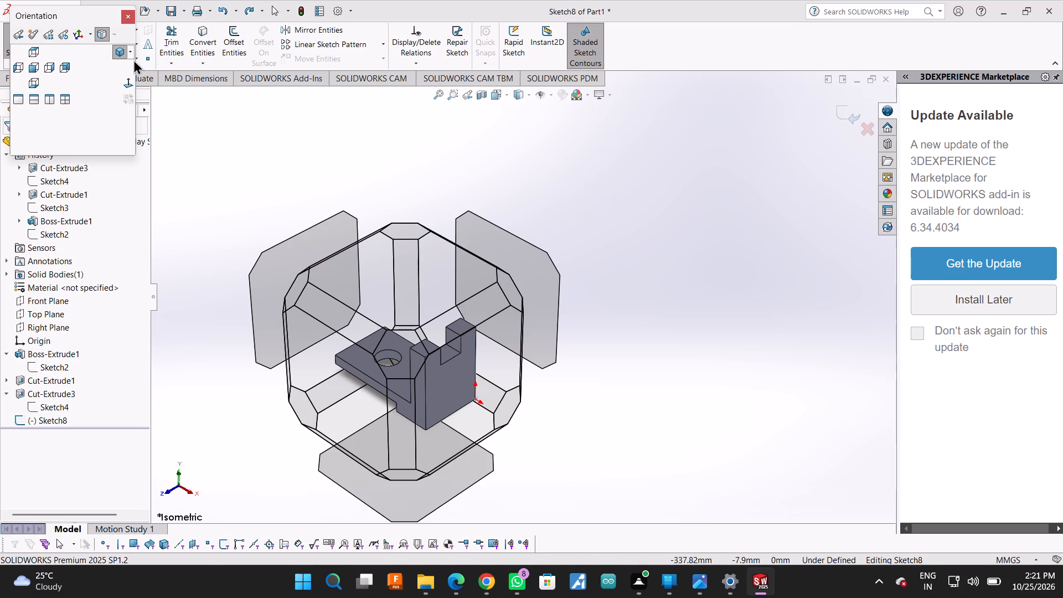
pyautogui.click(131, 52)
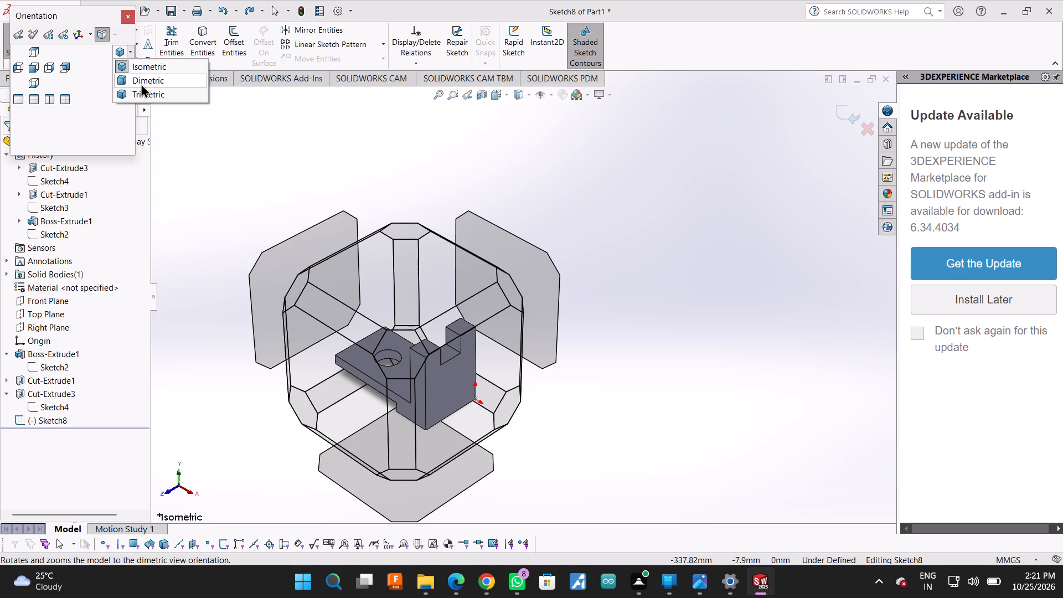
pyautogui.click(141, 83)
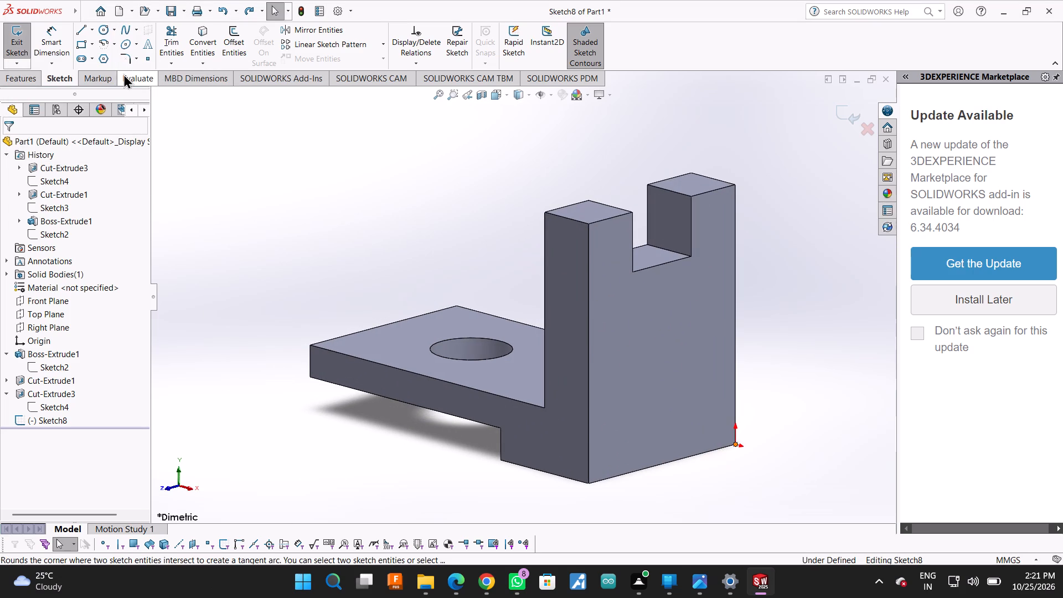
pyautogui.press('space')
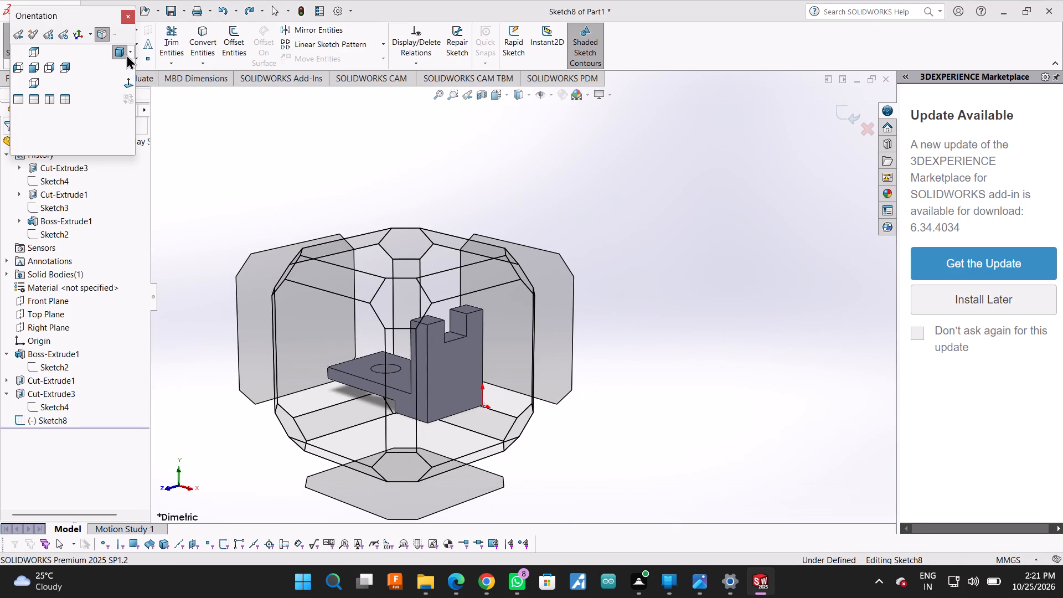
pyautogui.click(129, 49)
pyautogui.click(136, 95)
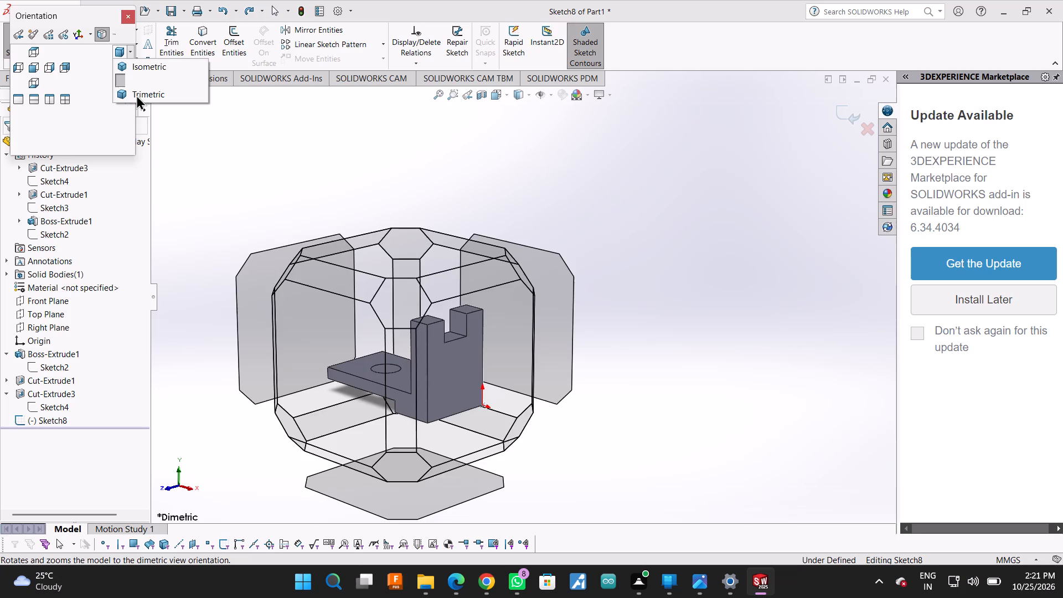
# Examine the part from the front, top, left, bottom and back, and in a four-view layout.
pyautogui.press('space')
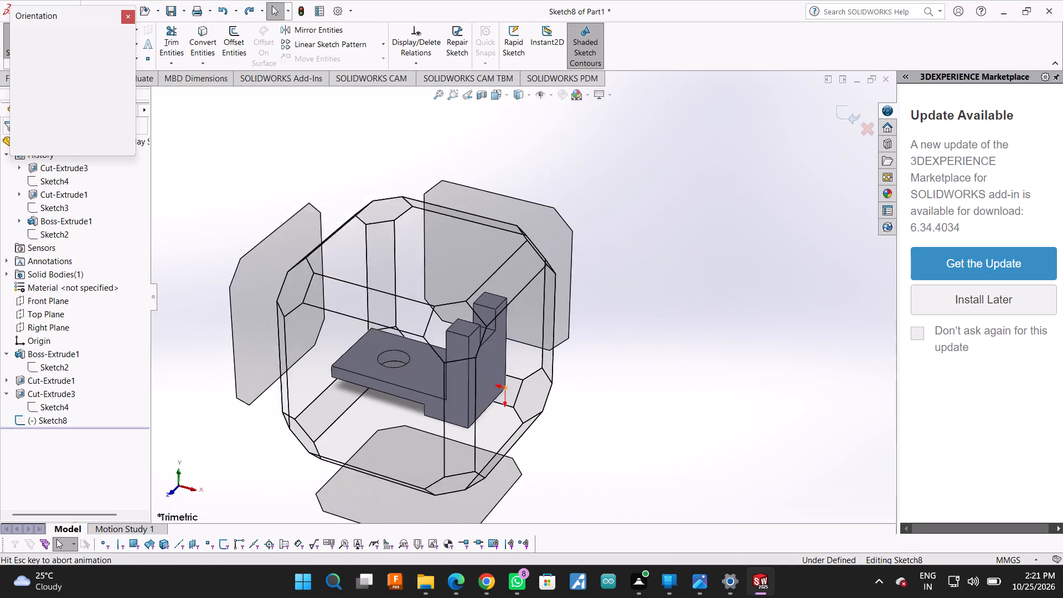
pyautogui.click(135, 87)
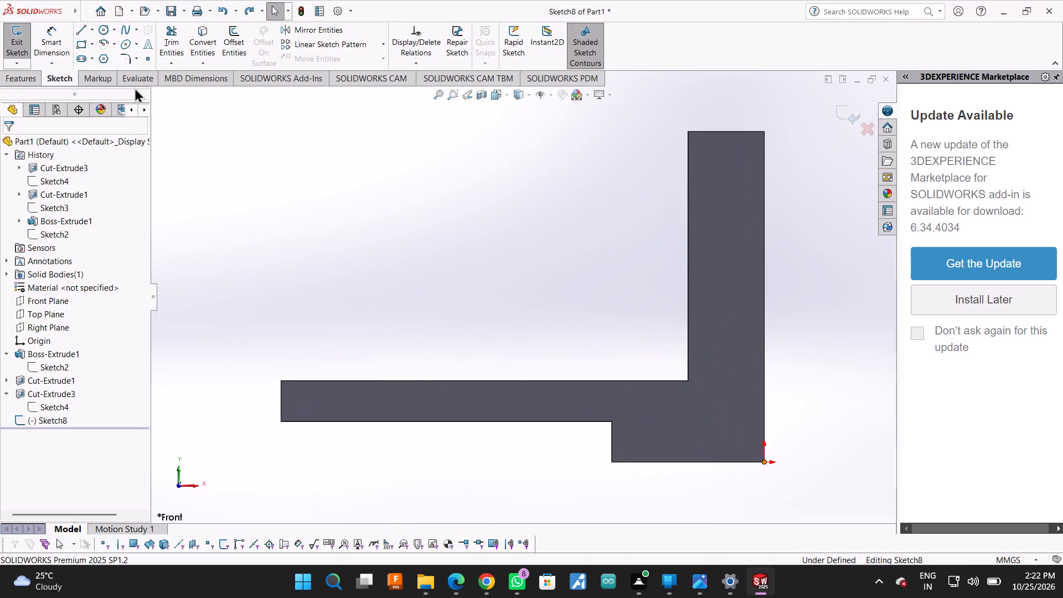
pyautogui.press('space')
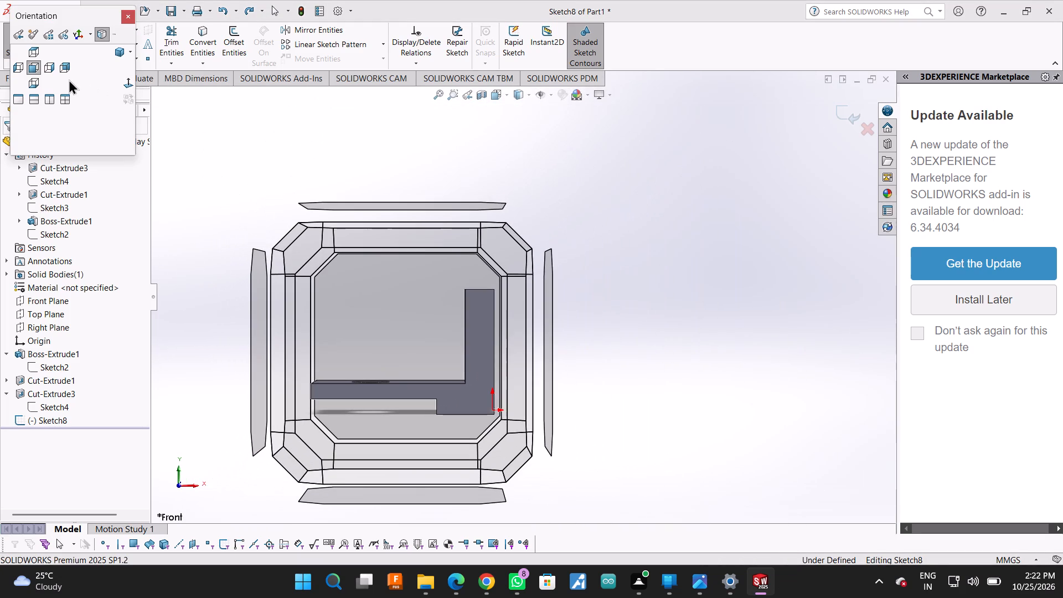
pyautogui.click(38, 51)
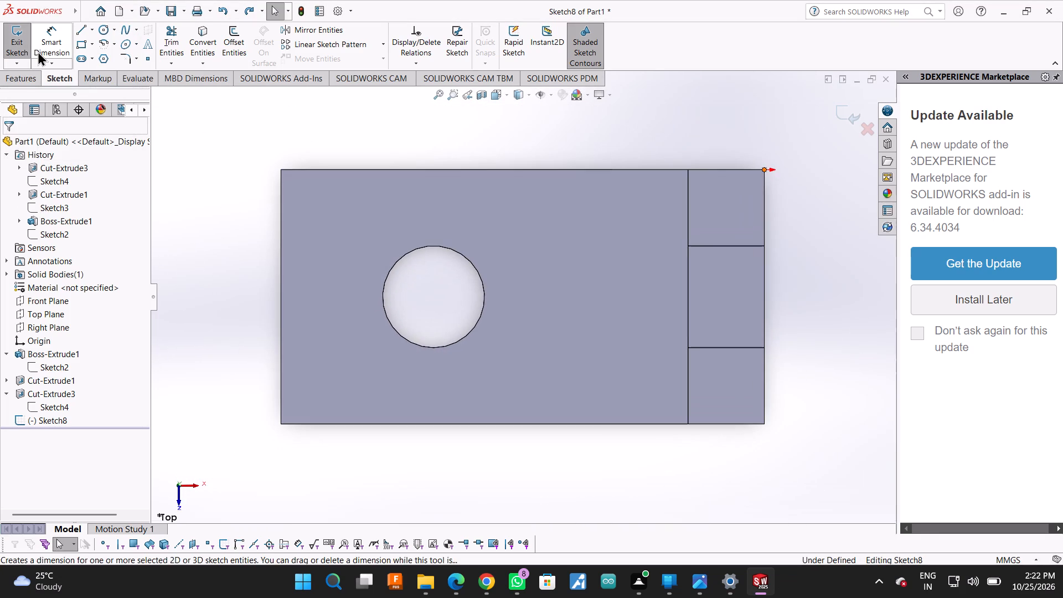
pyautogui.press('space')
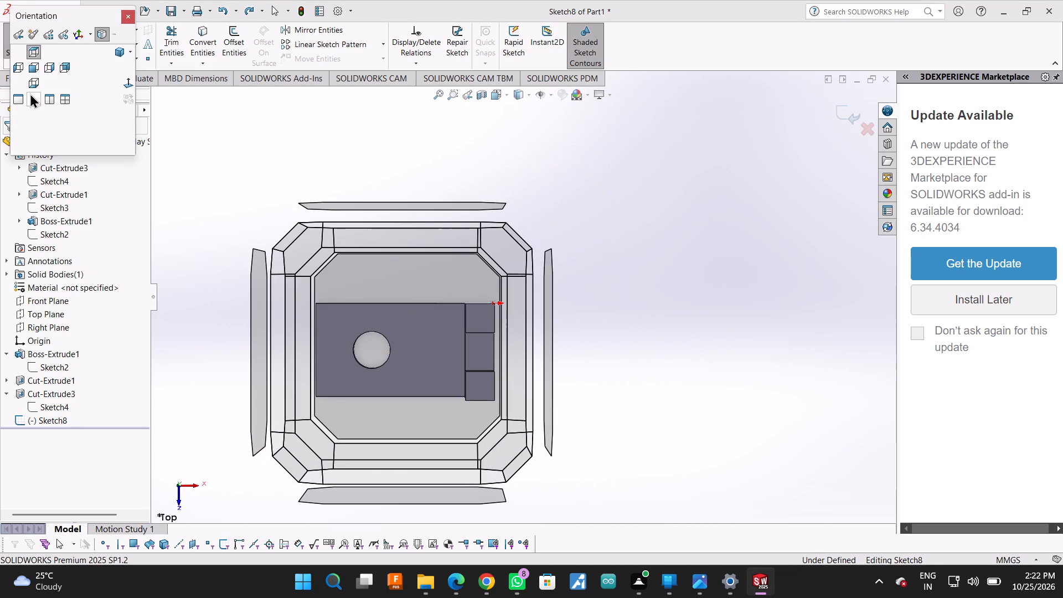
pyautogui.click(22, 73)
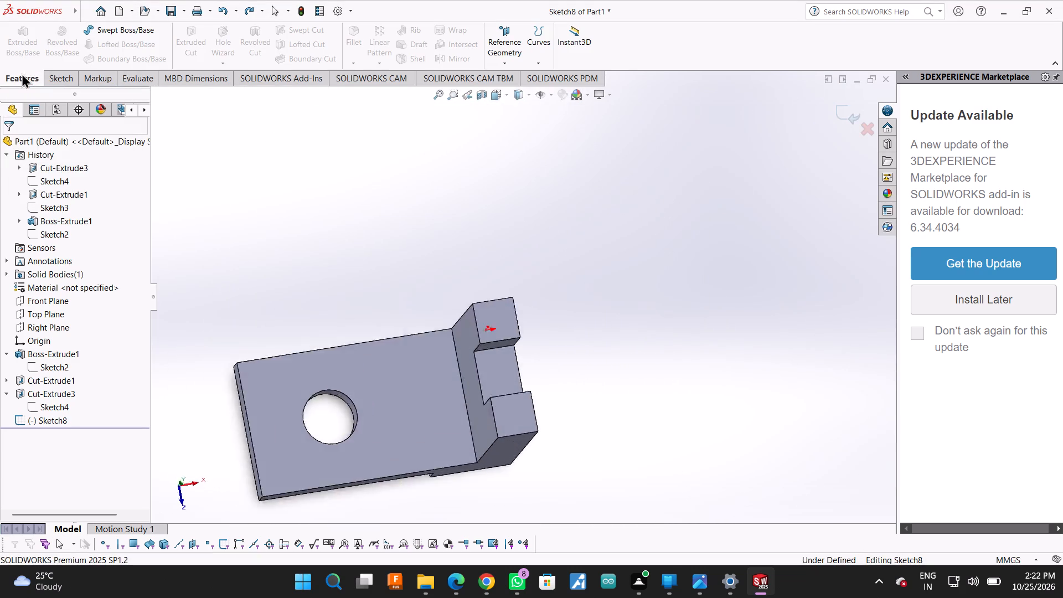
pyautogui.press('space')
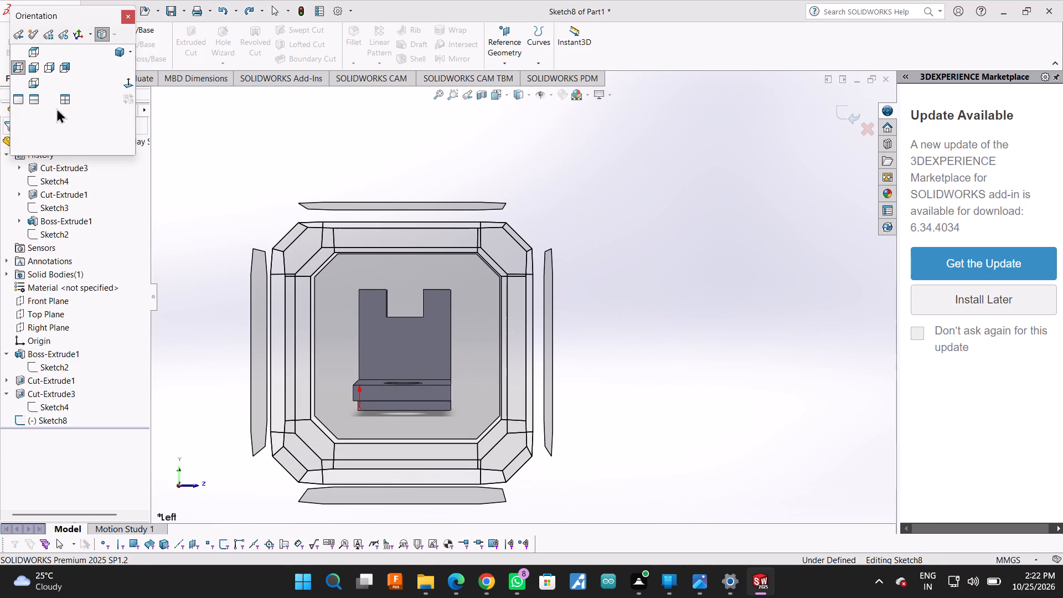
pyautogui.click(37, 88)
pyautogui.press('space')
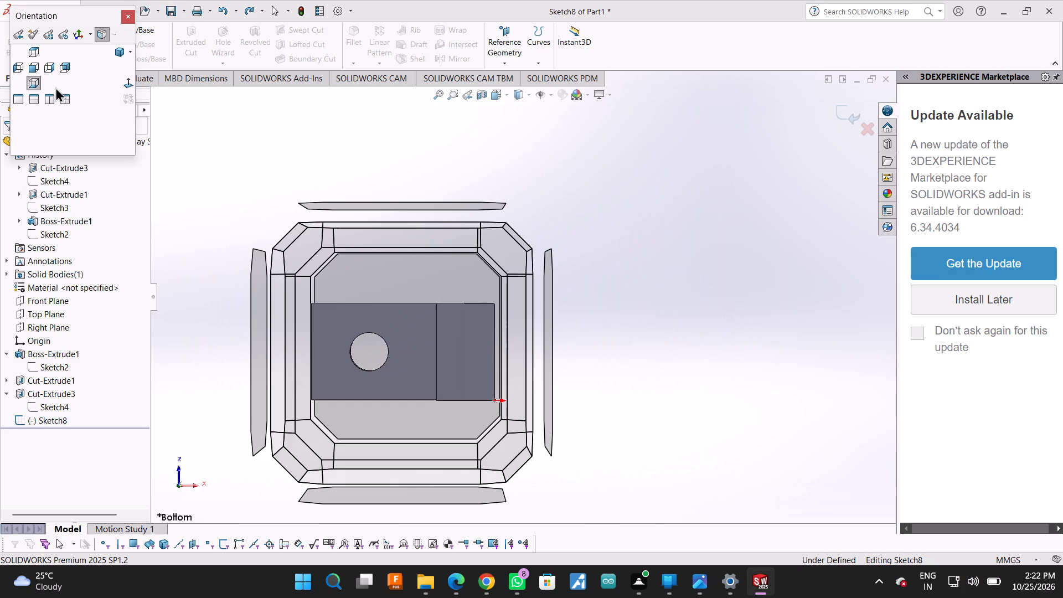
pyautogui.click(60, 66)
pyautogui.press('space')
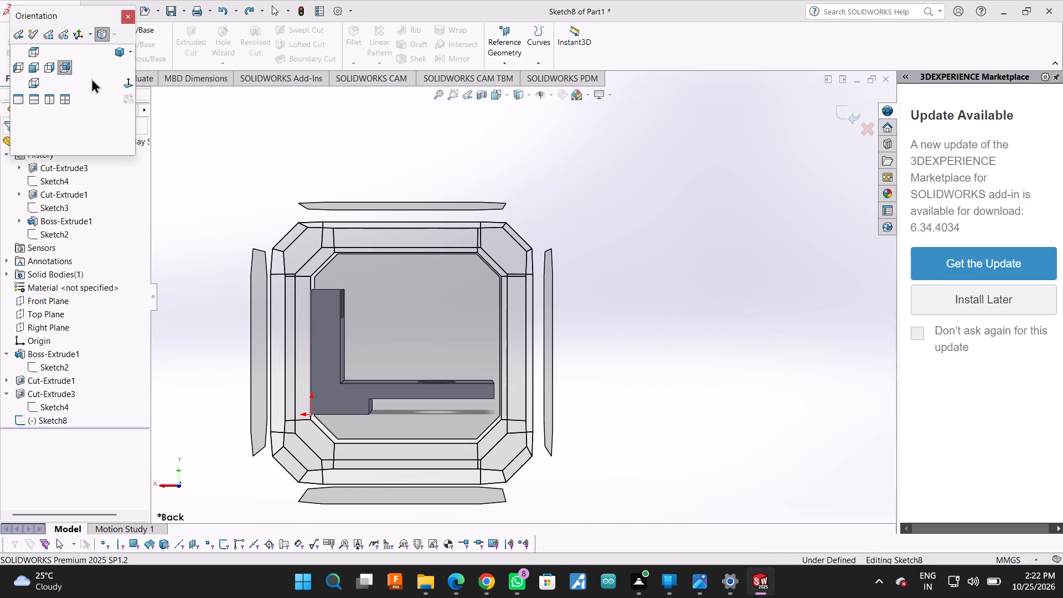
pyautogui.click(65, 102)
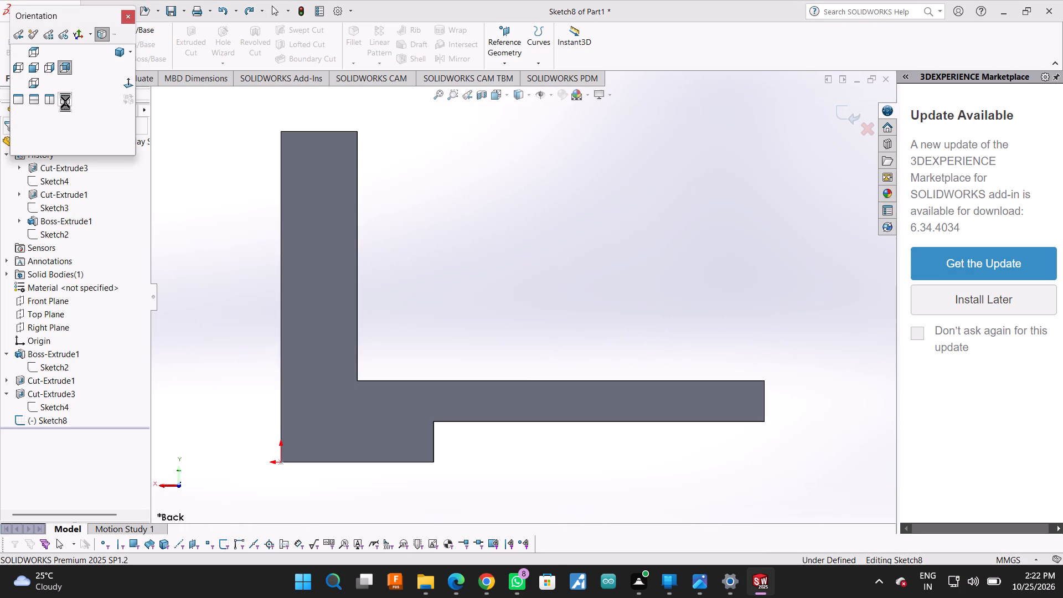
pyautogui.scroll(3, 639, 331)
pyautogui.scroll(-2, 639, 331)
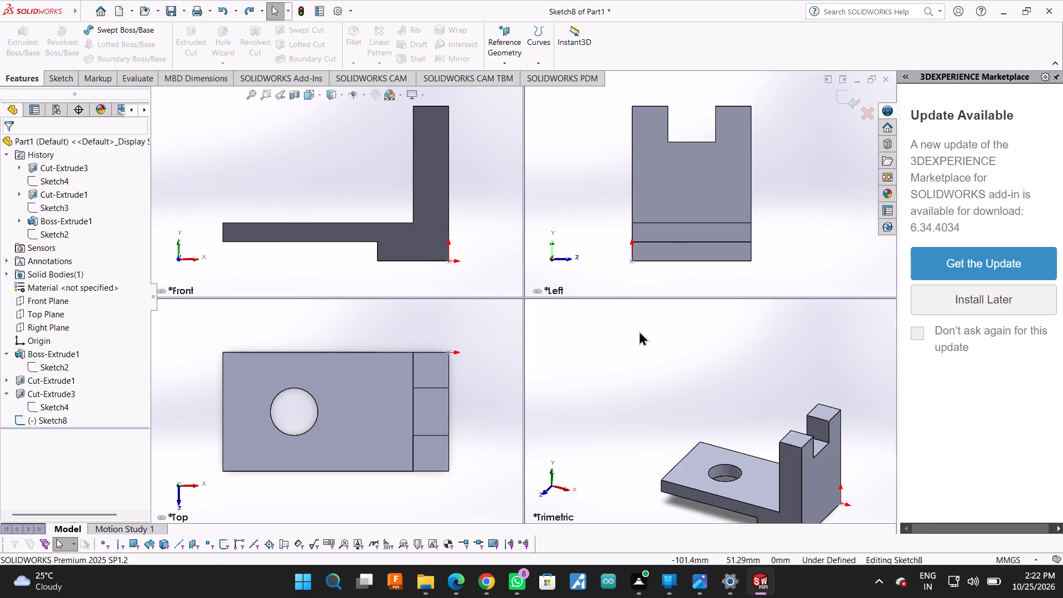
pyautogui.scroll(2, 748, 432)
pyautogui.scroll(-1, 772, 466)
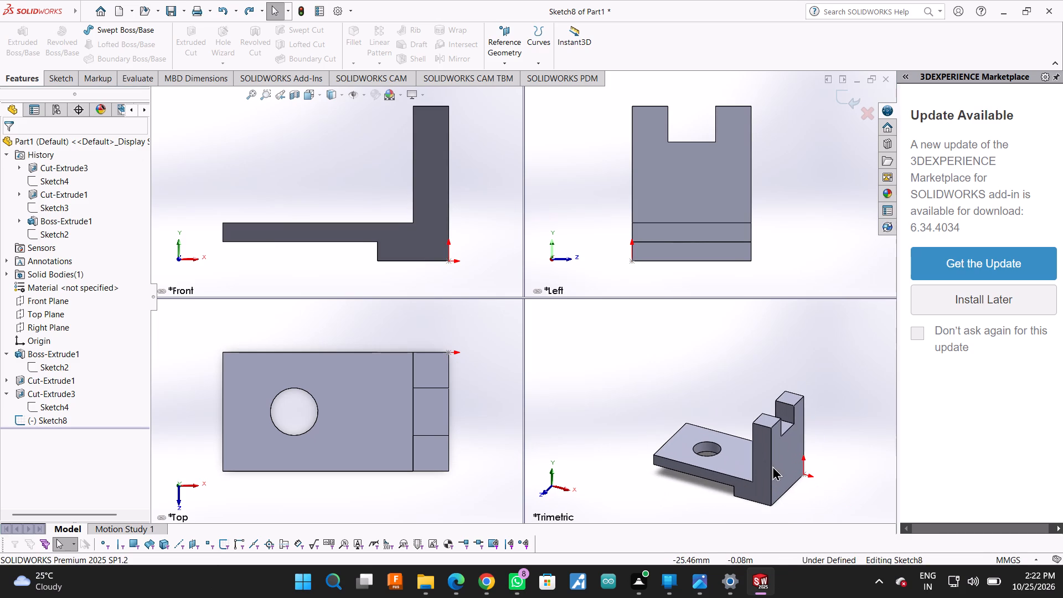
# Undo the creation of the empty rib sketch on the Front Plane.
pyautogui.hotkey('ctrl', 'z')
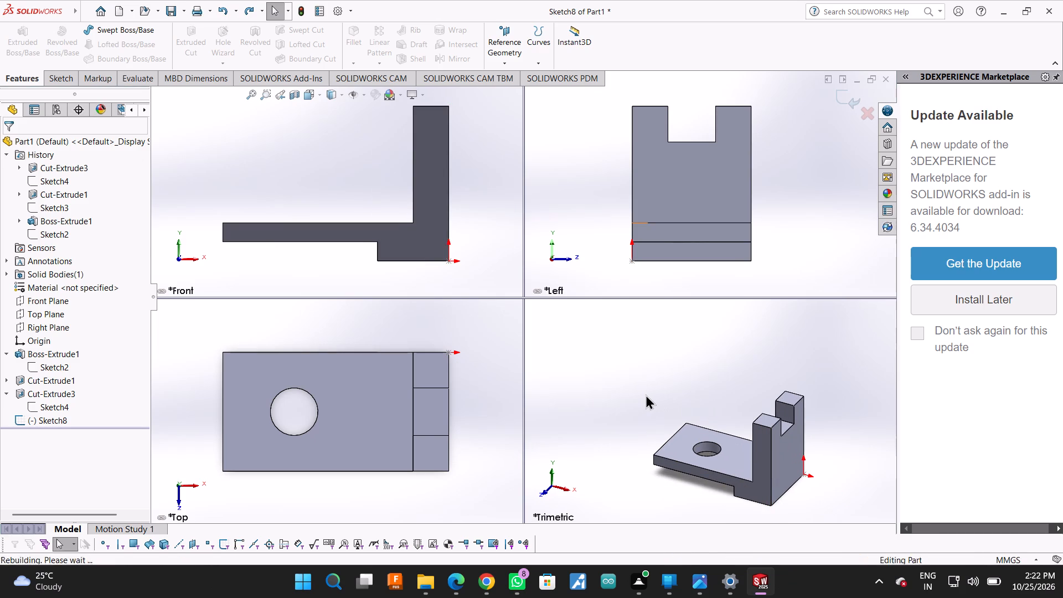
# Collapse the four-view layout to a single viewport and show the part in the isometric view.
pyautogui.scroll(1, 236, 251)
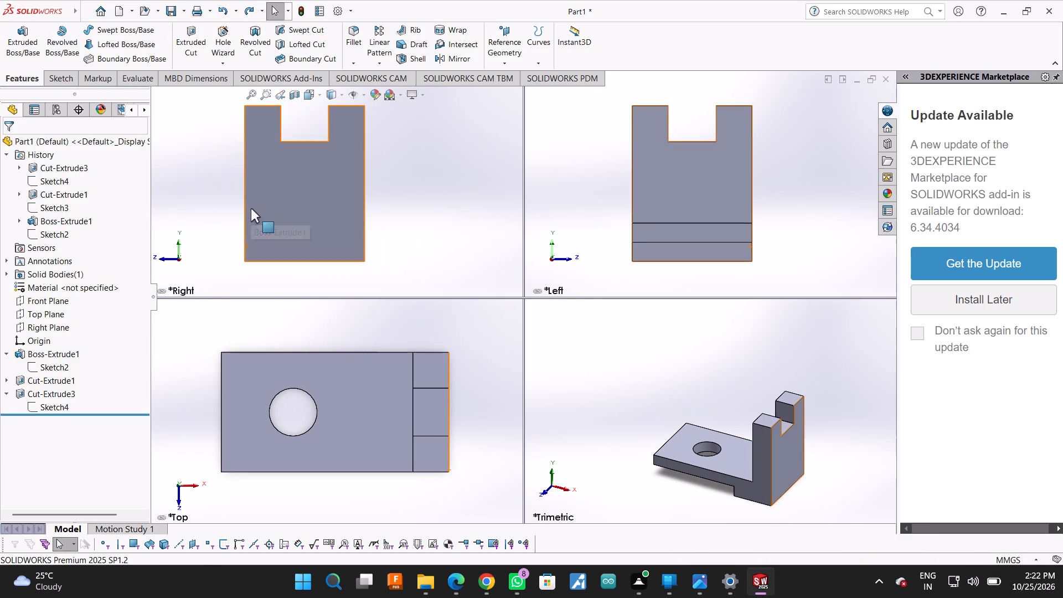
pyautogui.moveTo(251, 208); pyautogui.dragTo(309, 238)
pyautogui.click(479, 204)
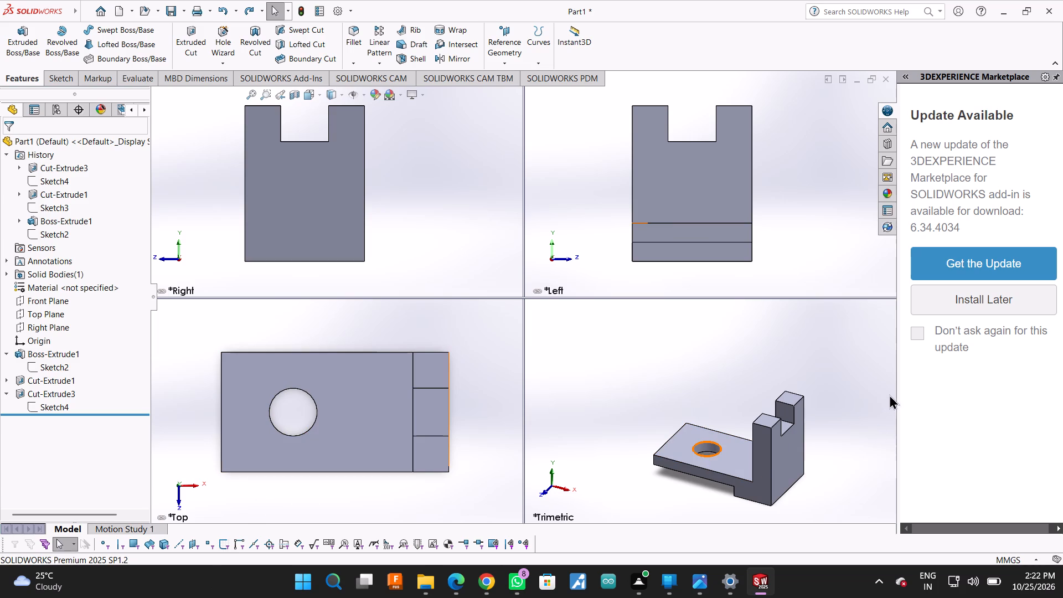
pyautogui.moveTo(898, 396); pyautogui.dragTo(1062, 435)
pyautogui.press('space')
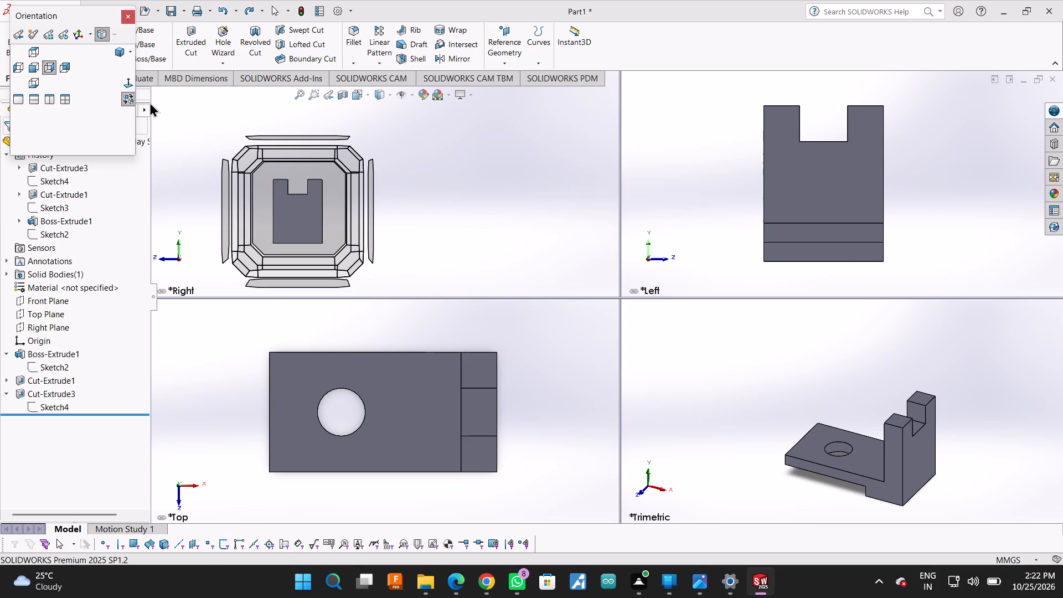
pyautogui.click(121, 56)
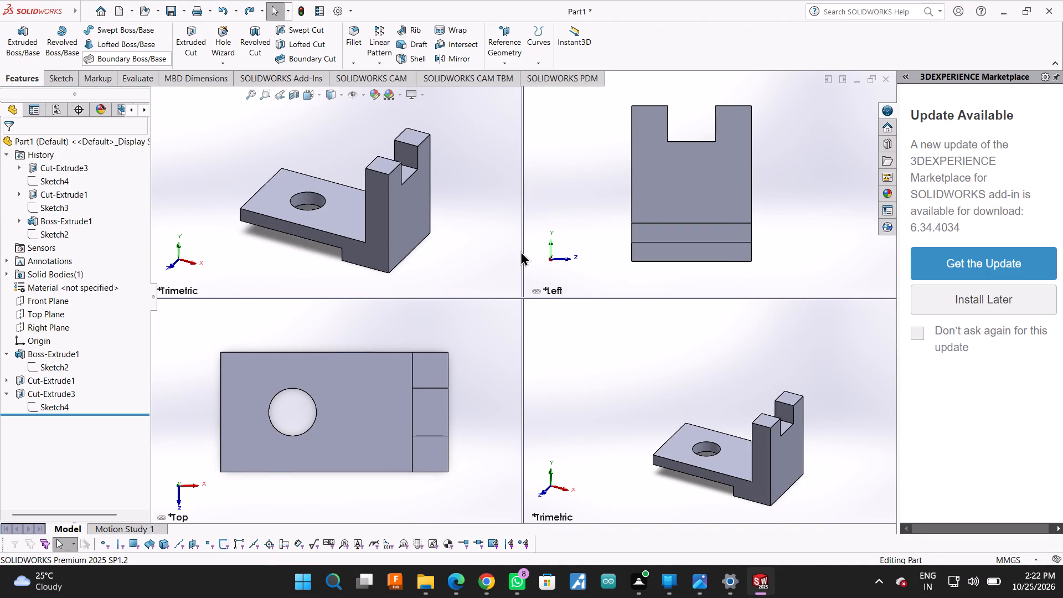
pyautogui.moveTo(523, 251); pyautogui.dragTo(988, 297)
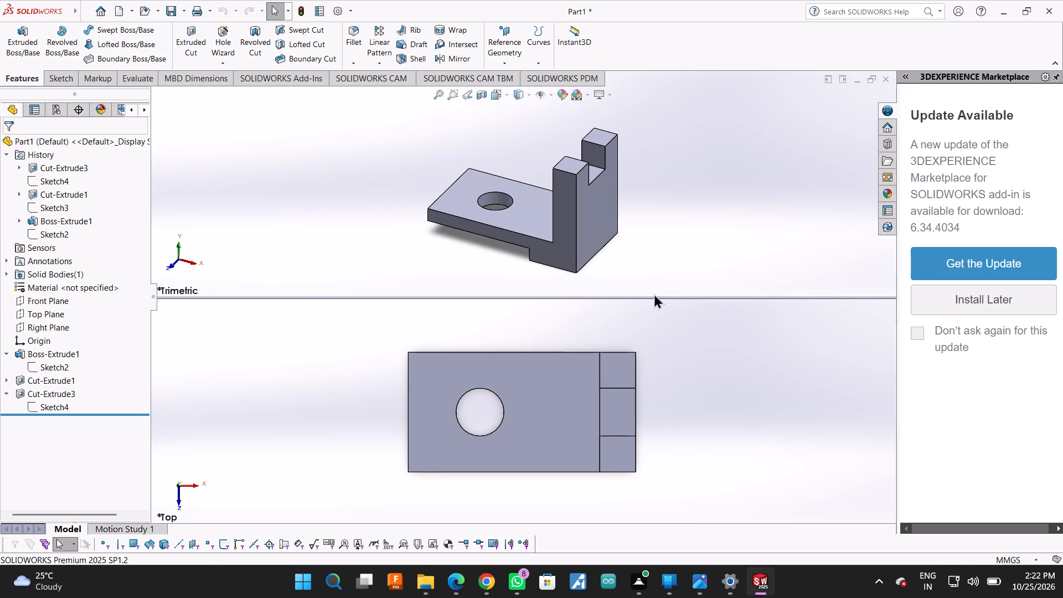
pyautogui.moveTo(660, 297); pyautogui.dragTo(694, 519)
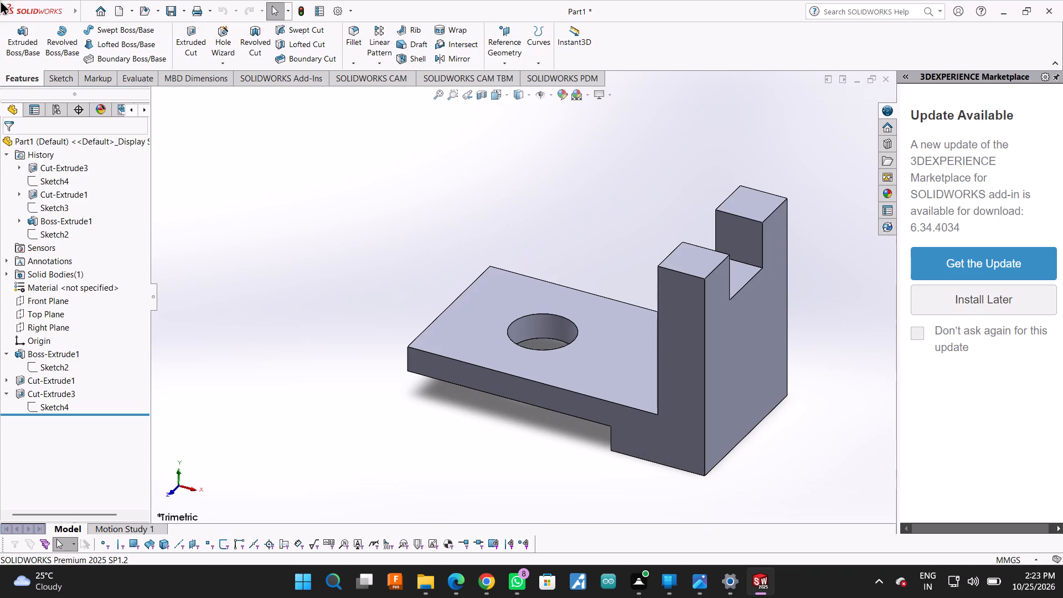
pyautogui.press('space')
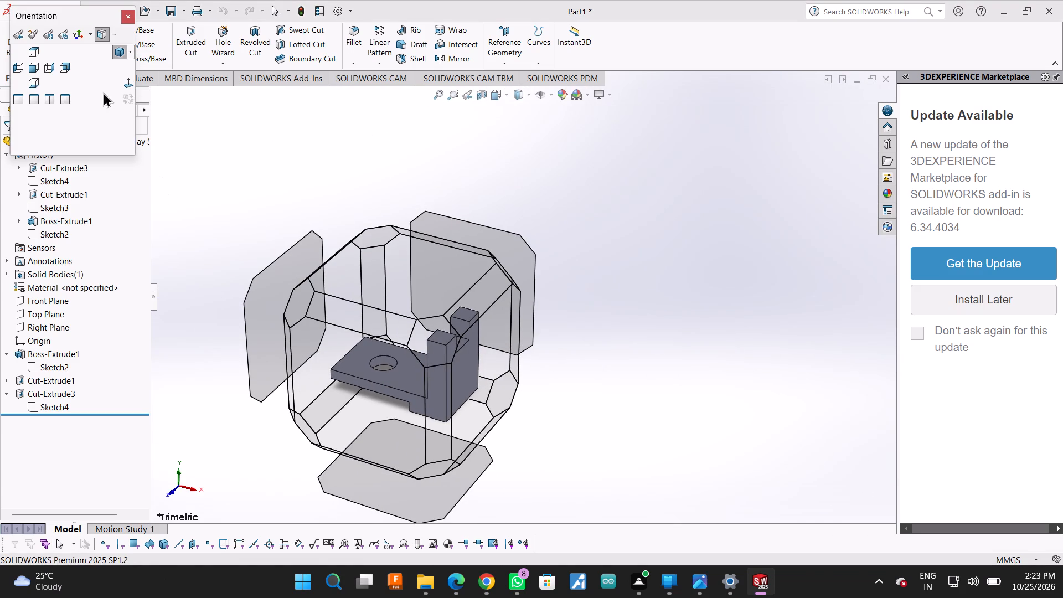
pyautogui.click(129, 48)
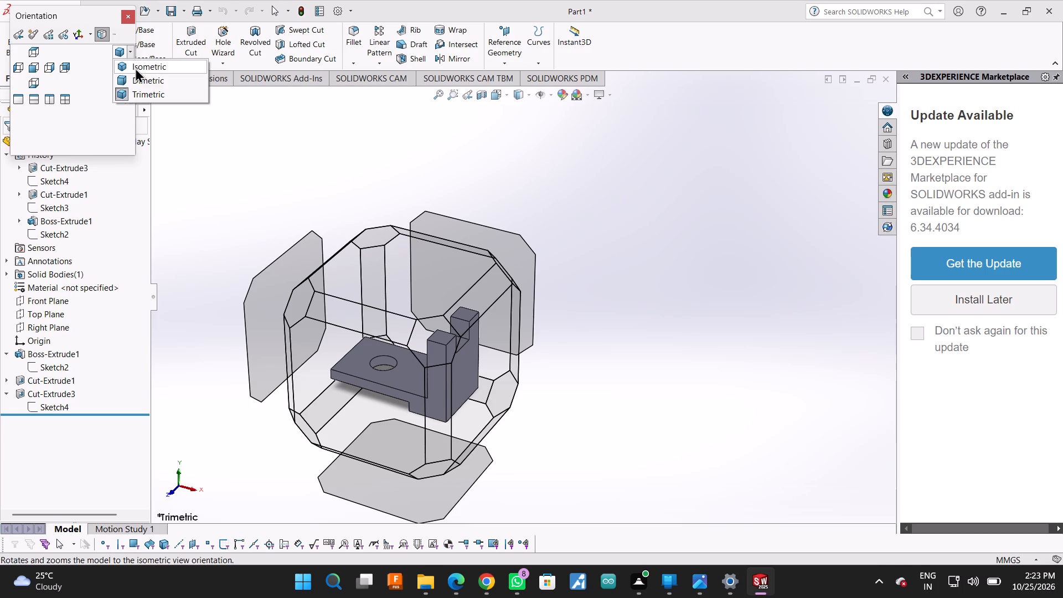
pyautogui.click(136, 68)
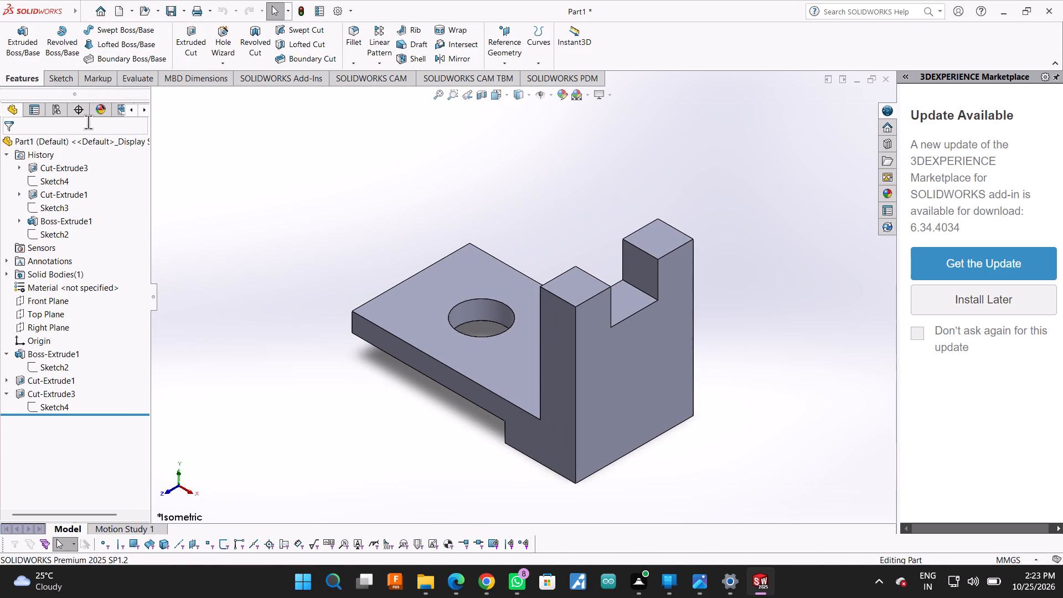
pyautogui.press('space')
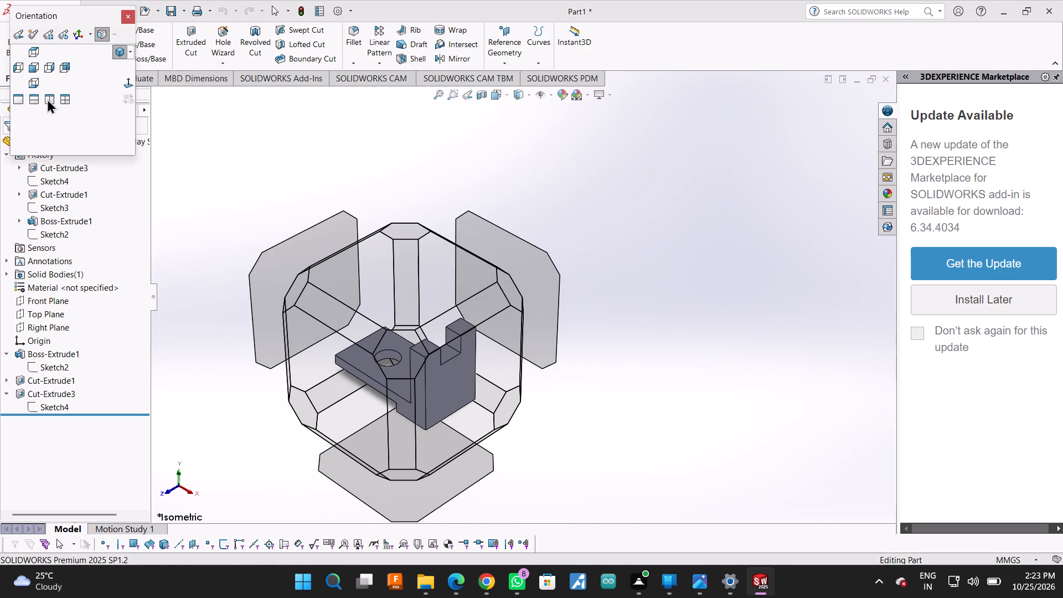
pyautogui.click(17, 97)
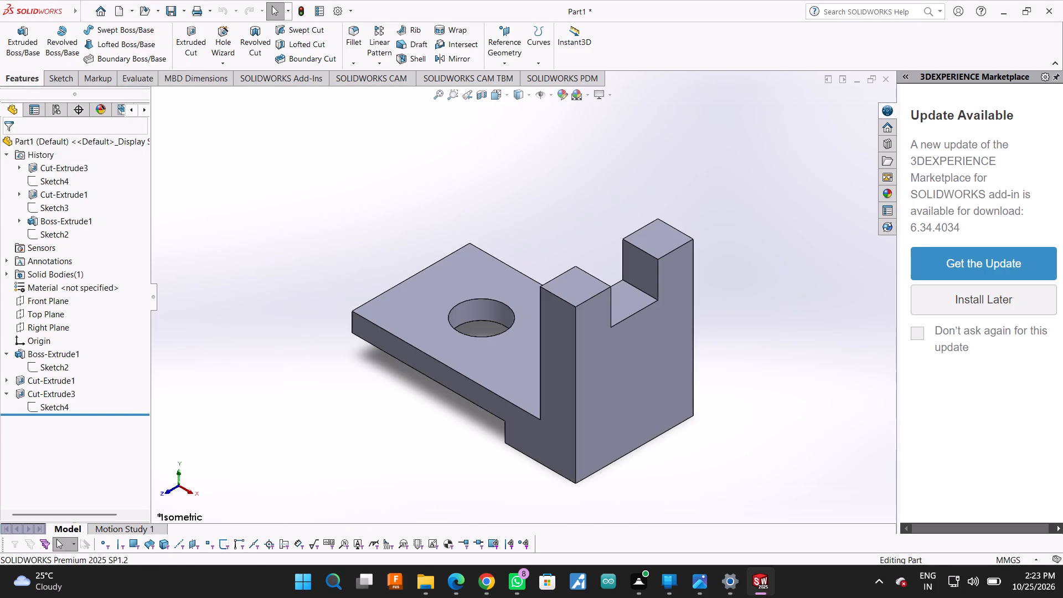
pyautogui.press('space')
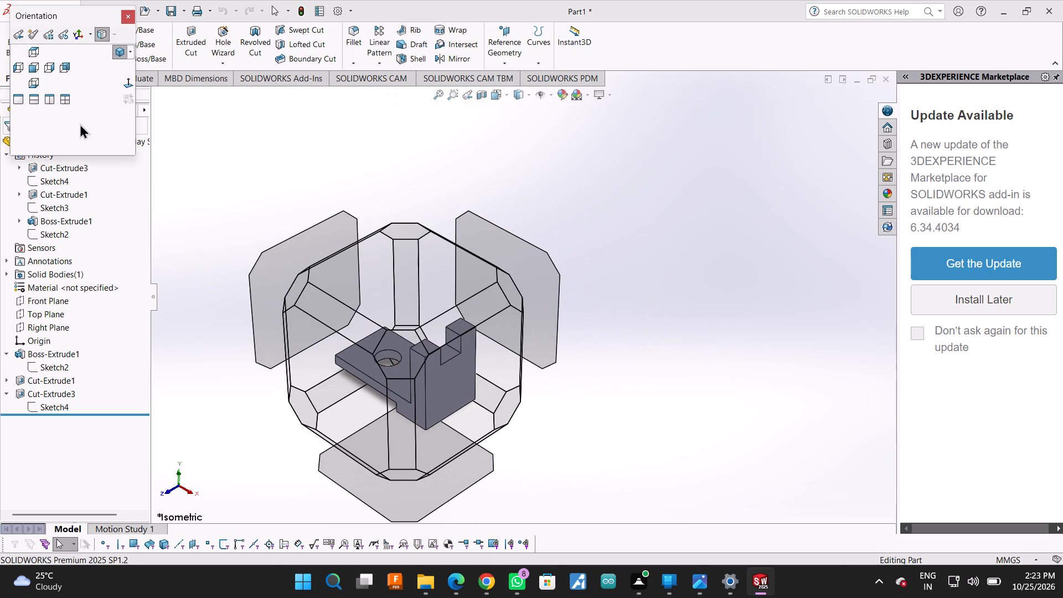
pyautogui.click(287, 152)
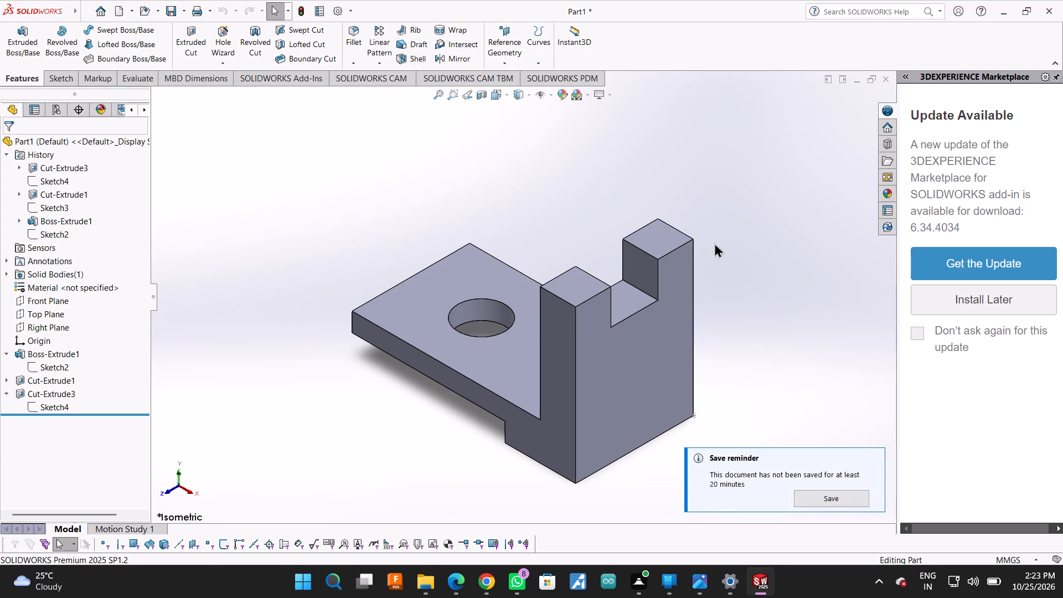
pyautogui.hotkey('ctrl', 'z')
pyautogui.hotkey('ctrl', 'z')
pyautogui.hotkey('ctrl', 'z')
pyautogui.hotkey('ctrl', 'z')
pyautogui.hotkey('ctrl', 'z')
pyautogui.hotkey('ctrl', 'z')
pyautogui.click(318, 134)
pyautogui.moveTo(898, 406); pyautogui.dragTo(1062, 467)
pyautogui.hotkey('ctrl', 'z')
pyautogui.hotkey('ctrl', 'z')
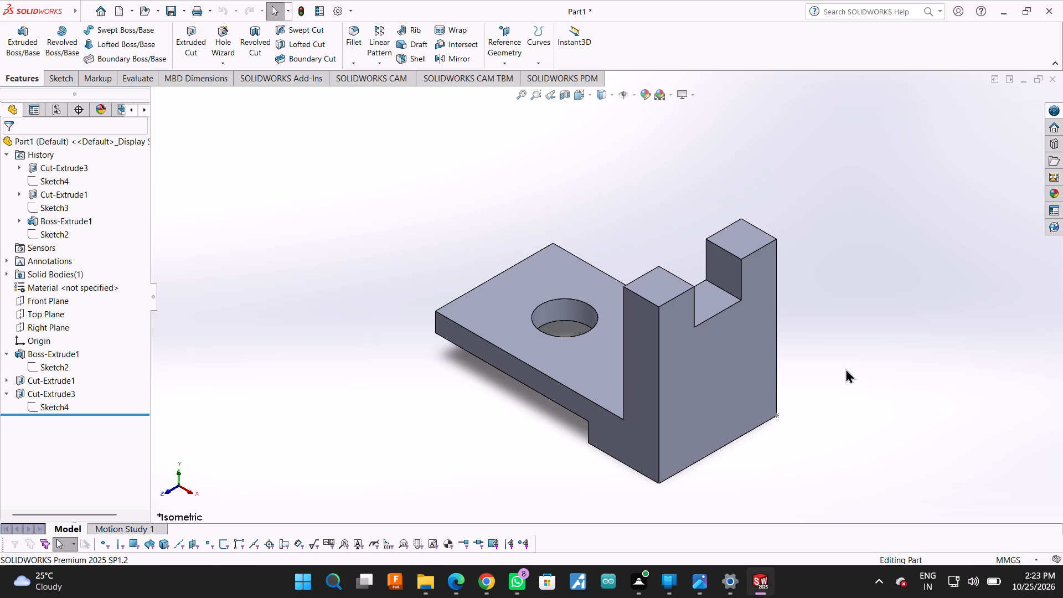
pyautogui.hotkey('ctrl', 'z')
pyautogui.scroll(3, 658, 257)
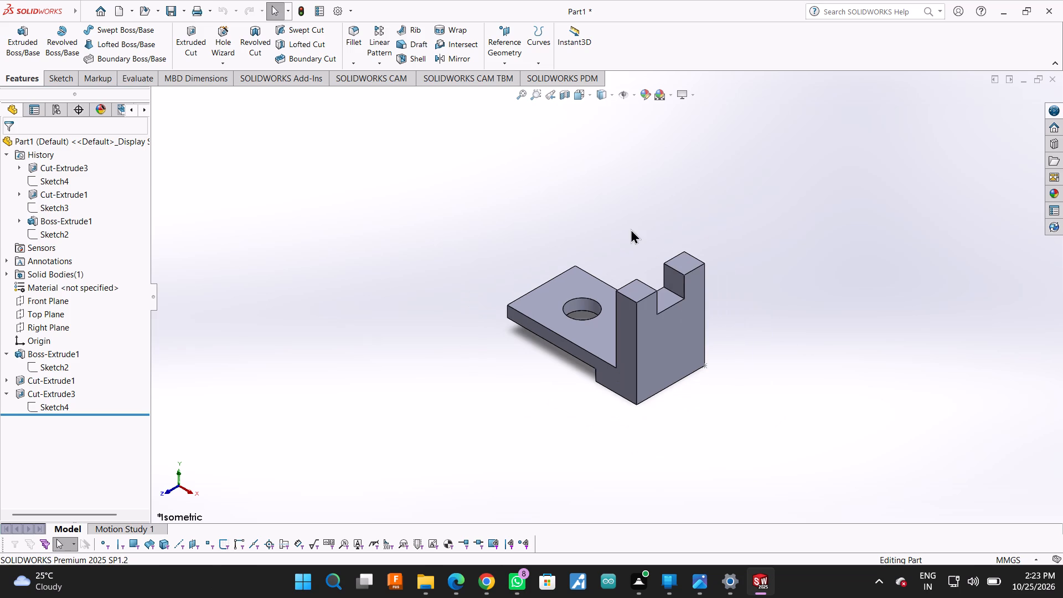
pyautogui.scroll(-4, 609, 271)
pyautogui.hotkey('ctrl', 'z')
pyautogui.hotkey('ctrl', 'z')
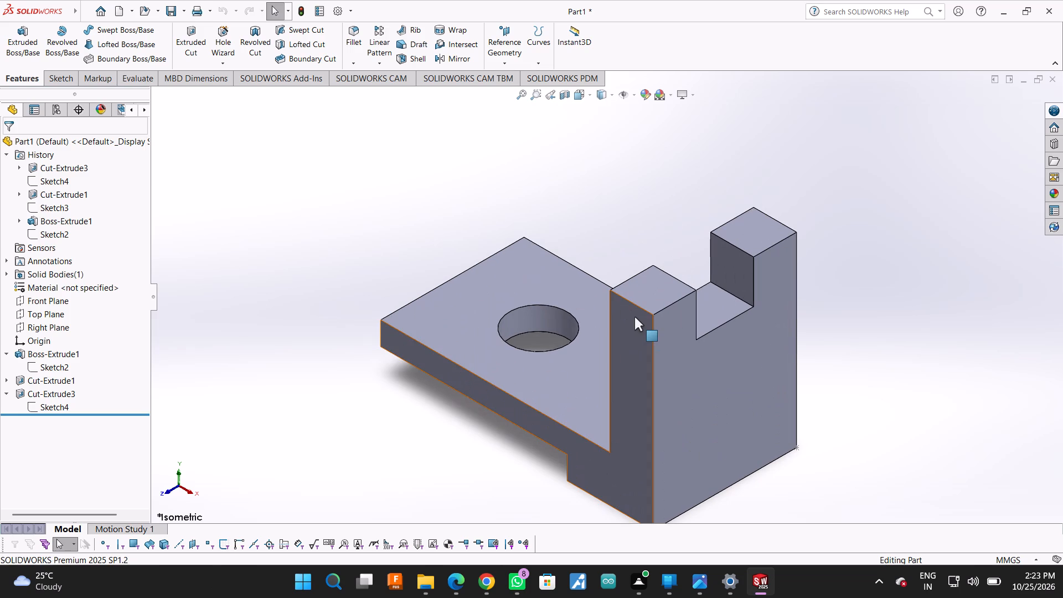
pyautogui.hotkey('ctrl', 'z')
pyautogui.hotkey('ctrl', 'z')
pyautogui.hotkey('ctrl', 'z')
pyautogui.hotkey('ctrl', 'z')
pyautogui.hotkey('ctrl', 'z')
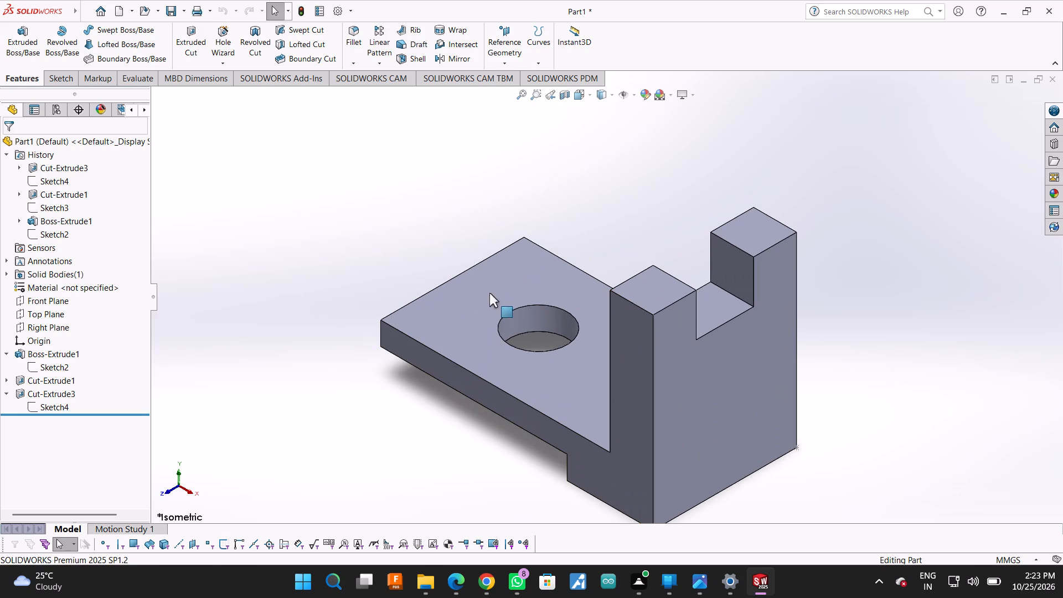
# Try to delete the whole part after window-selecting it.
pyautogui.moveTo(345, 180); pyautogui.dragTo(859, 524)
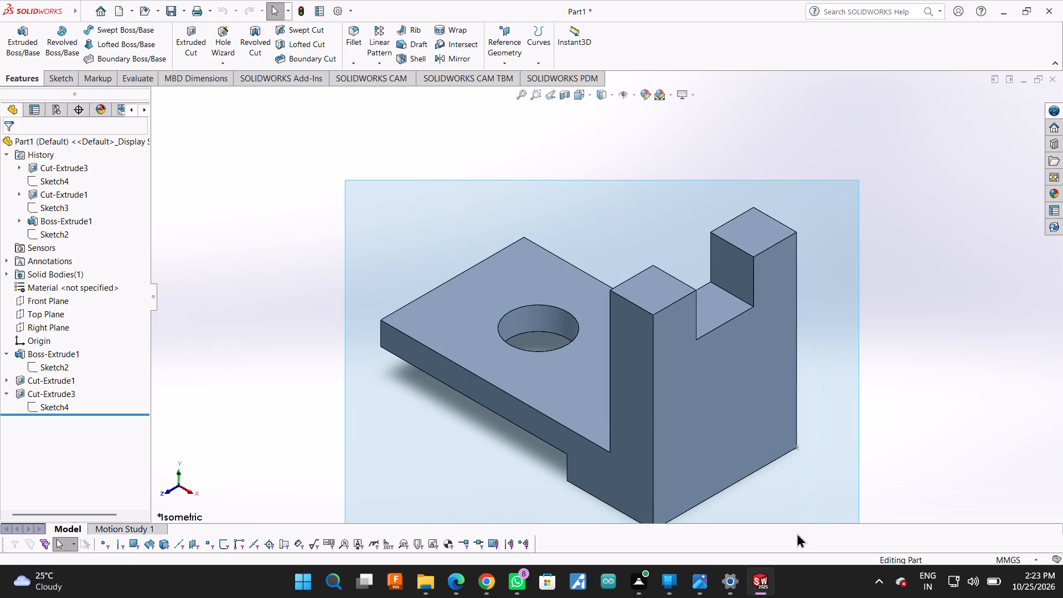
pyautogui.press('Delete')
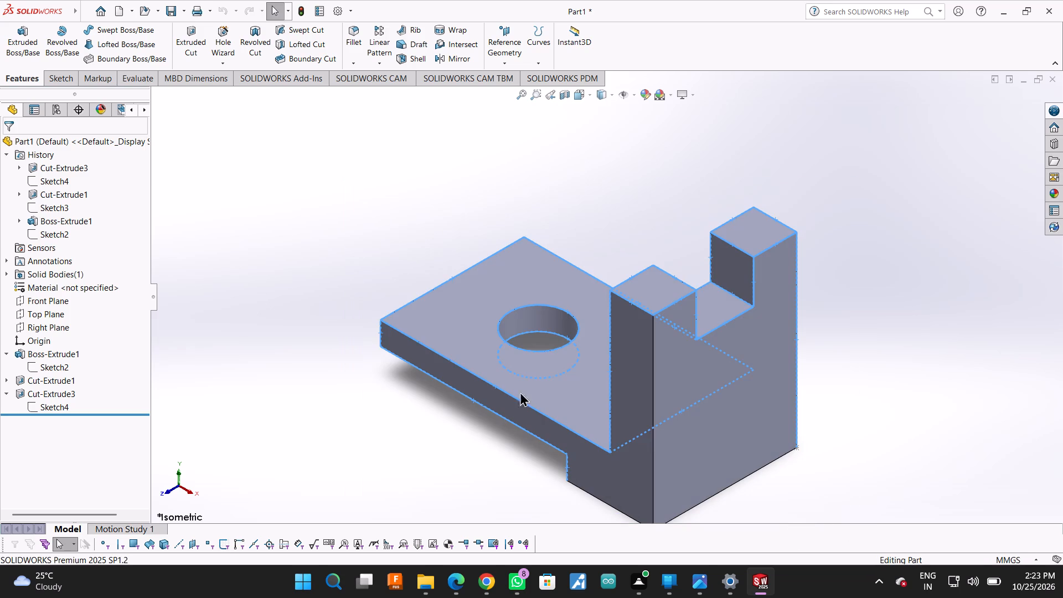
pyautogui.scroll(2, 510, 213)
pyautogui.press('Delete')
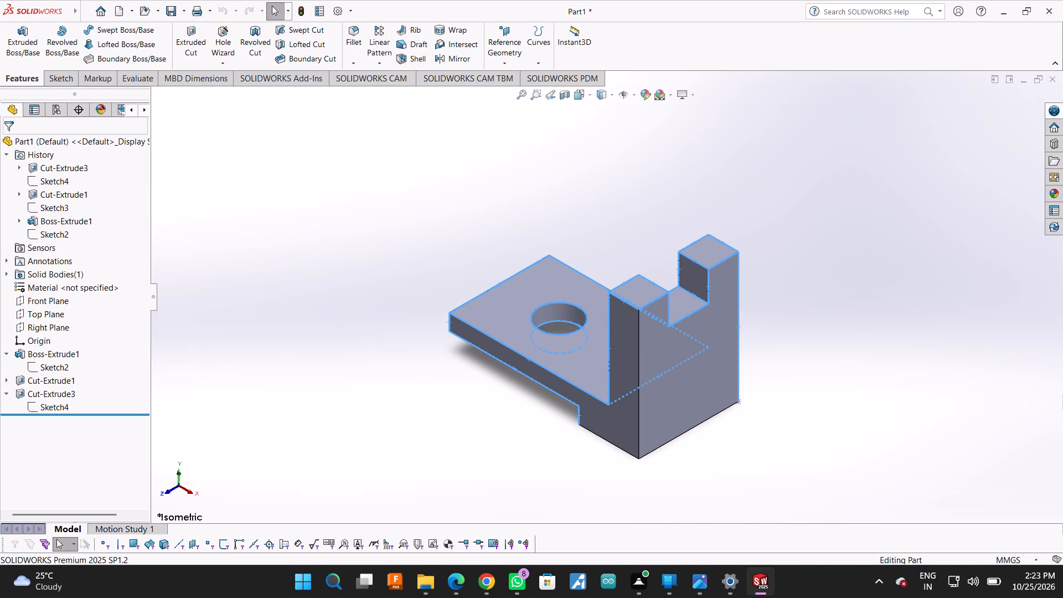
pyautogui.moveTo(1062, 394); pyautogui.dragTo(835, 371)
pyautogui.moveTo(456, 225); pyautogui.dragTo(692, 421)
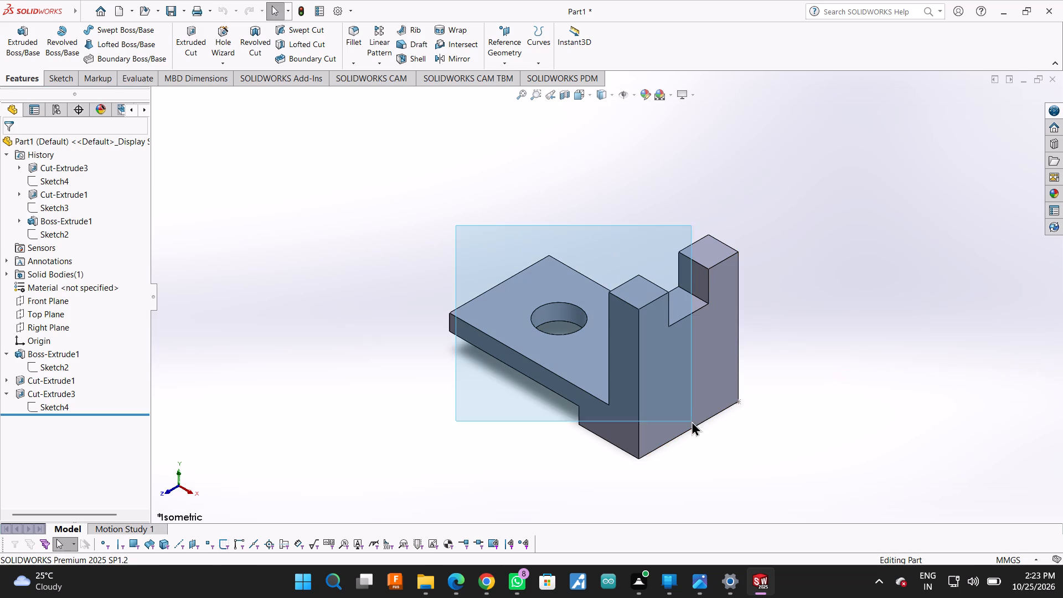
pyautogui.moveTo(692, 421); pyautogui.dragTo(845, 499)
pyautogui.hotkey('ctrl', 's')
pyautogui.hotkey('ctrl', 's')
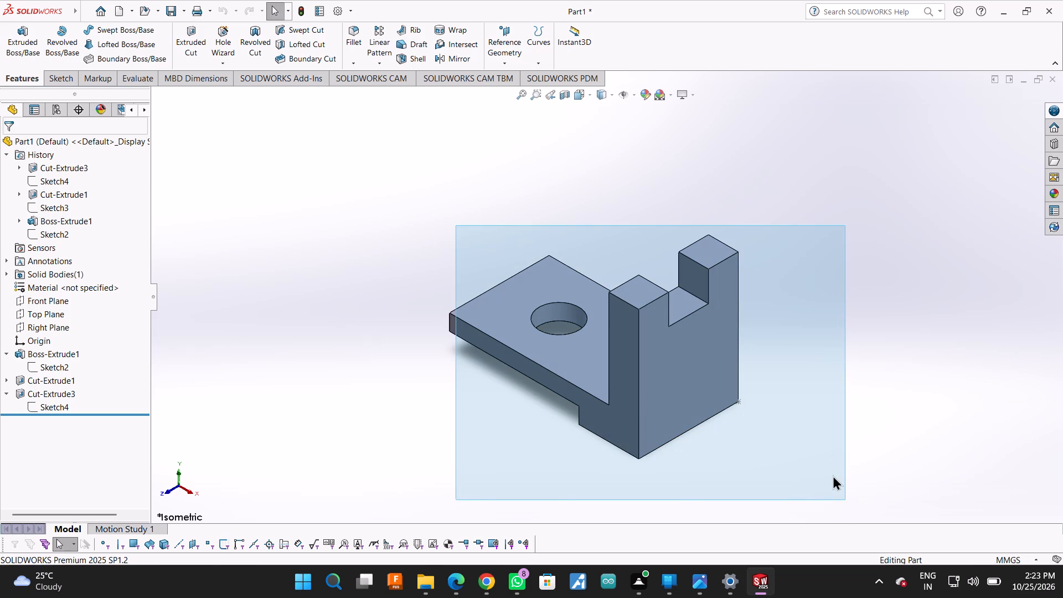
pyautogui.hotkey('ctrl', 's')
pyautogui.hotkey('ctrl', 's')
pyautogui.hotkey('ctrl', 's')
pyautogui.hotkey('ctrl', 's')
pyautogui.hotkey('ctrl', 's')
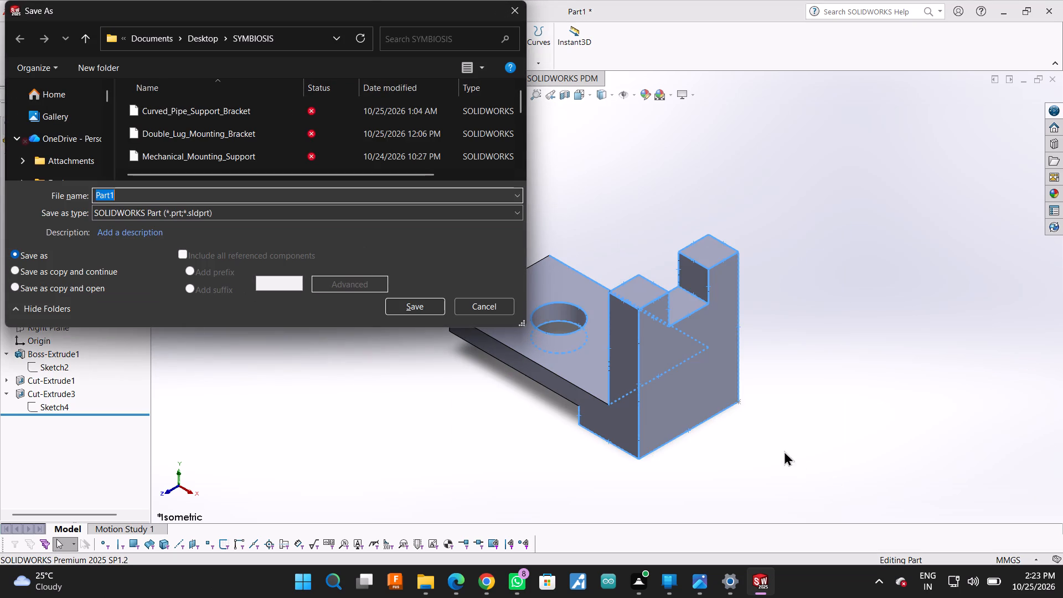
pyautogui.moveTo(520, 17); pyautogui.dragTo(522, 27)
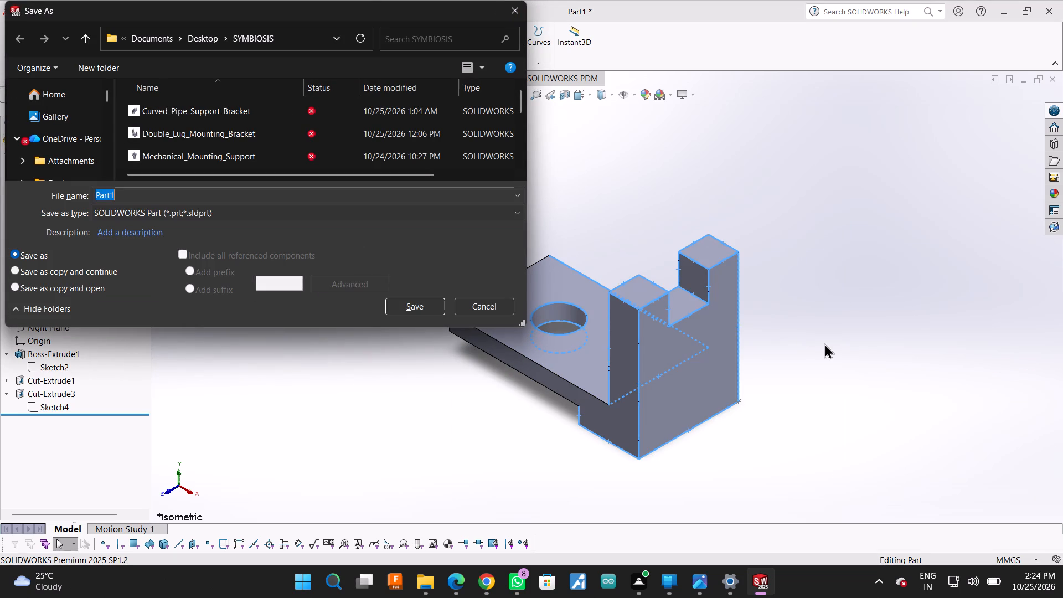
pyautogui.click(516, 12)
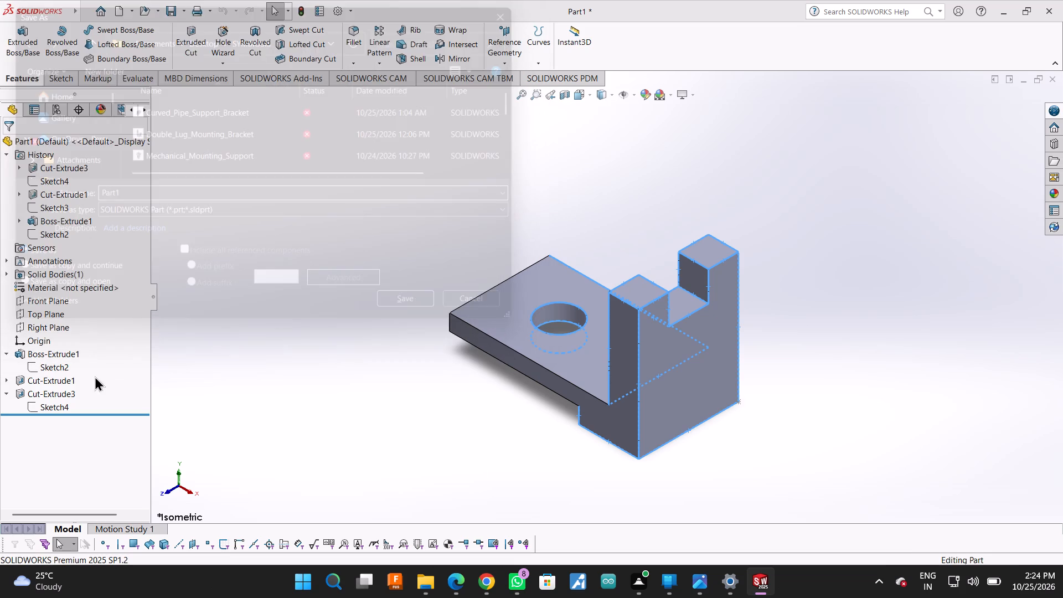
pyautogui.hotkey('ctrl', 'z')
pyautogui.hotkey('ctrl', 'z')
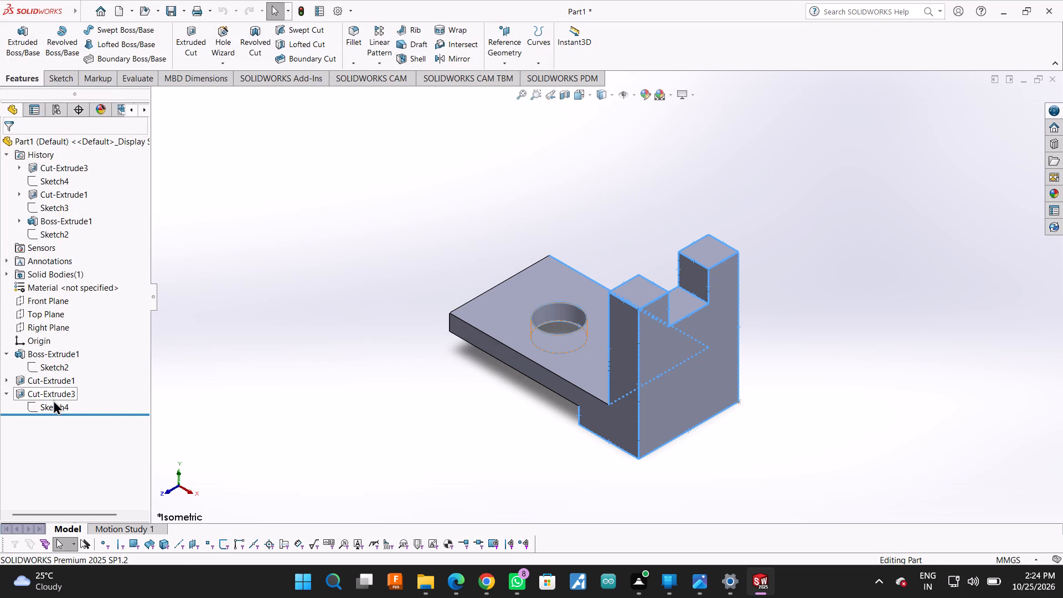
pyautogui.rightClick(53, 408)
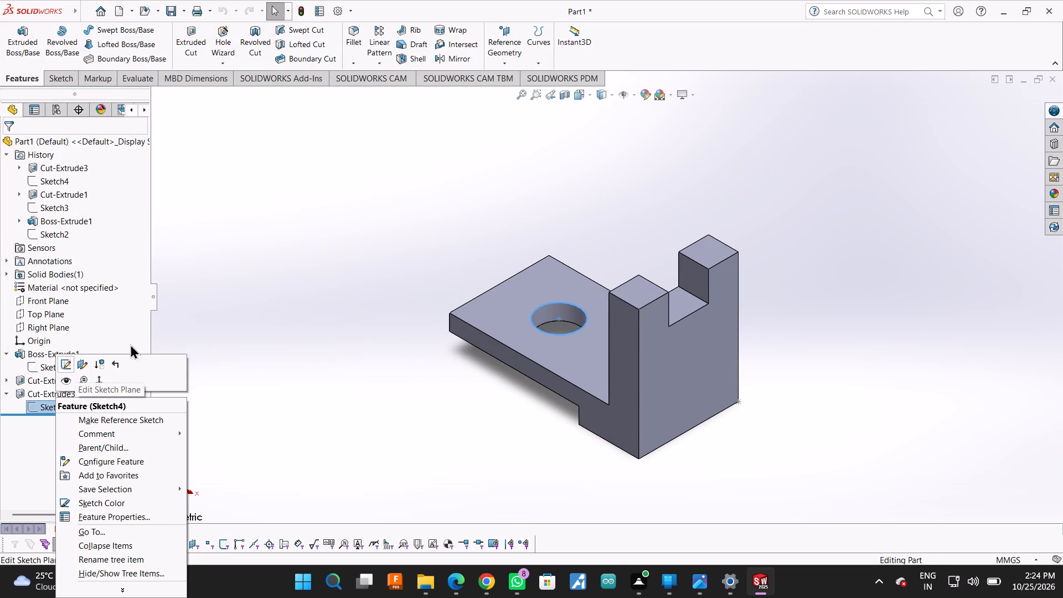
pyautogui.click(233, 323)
# Open the base extrusion's L-shaped profile sketch, examine its dimensions, and exit the sketch.
pyautogui.click(56, 351)
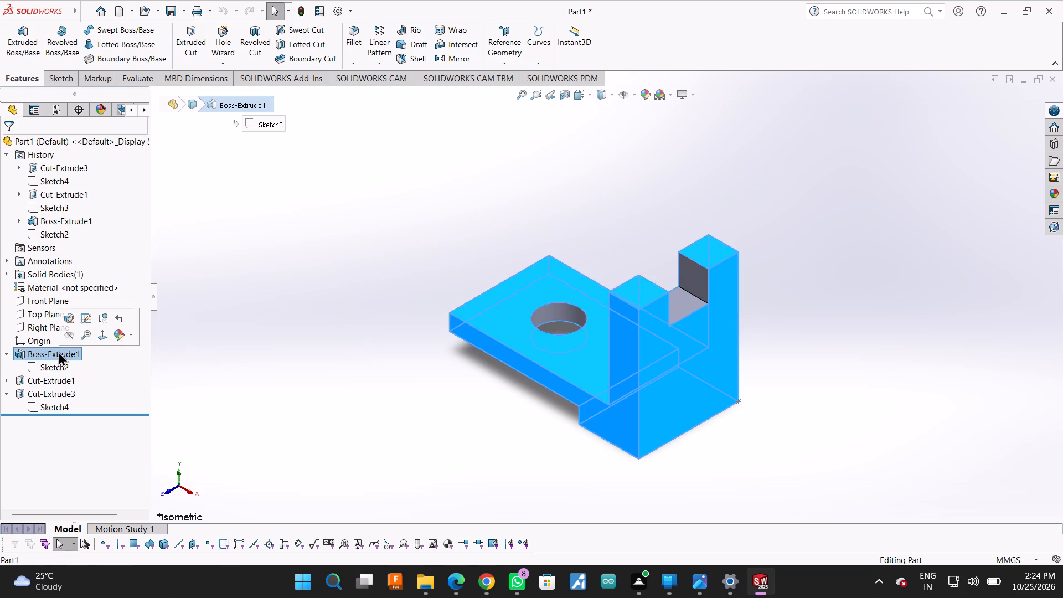
pyautogui.click(89, 322)
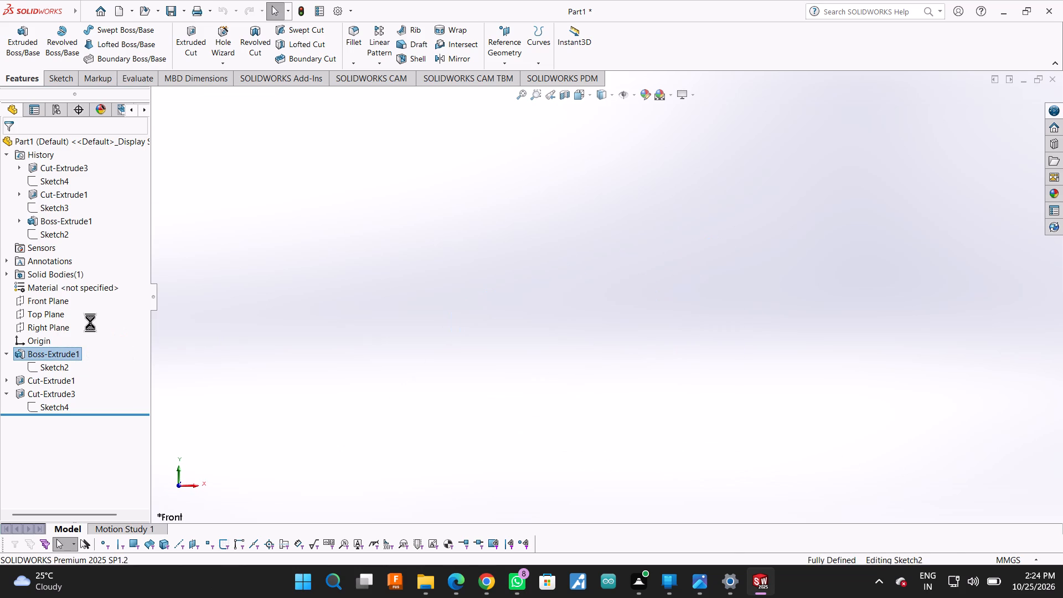
pyautogui.scroll(2, 497, 493)
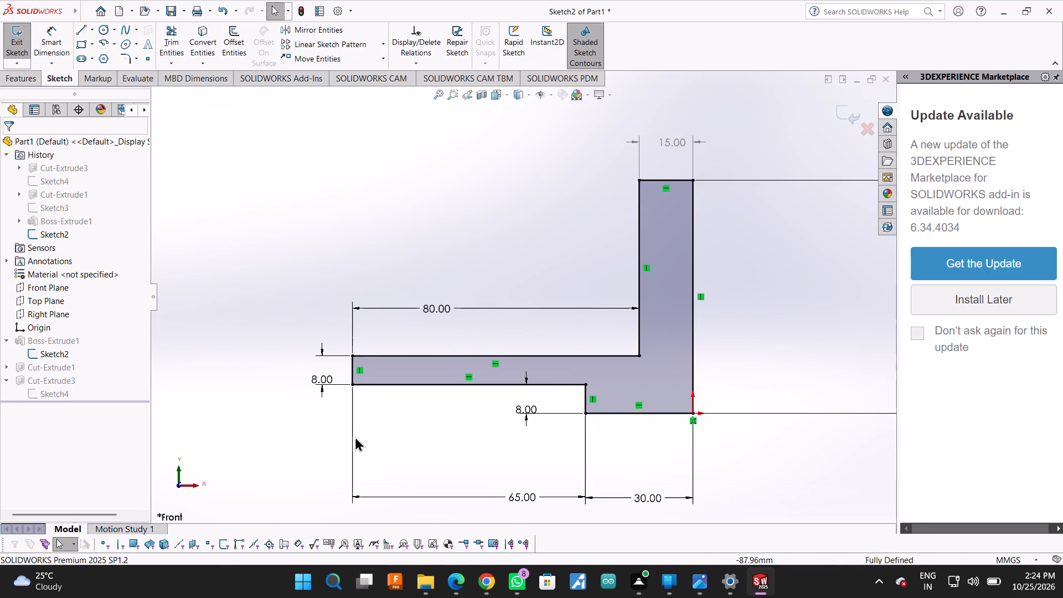
pyautogui.click(49, 341)
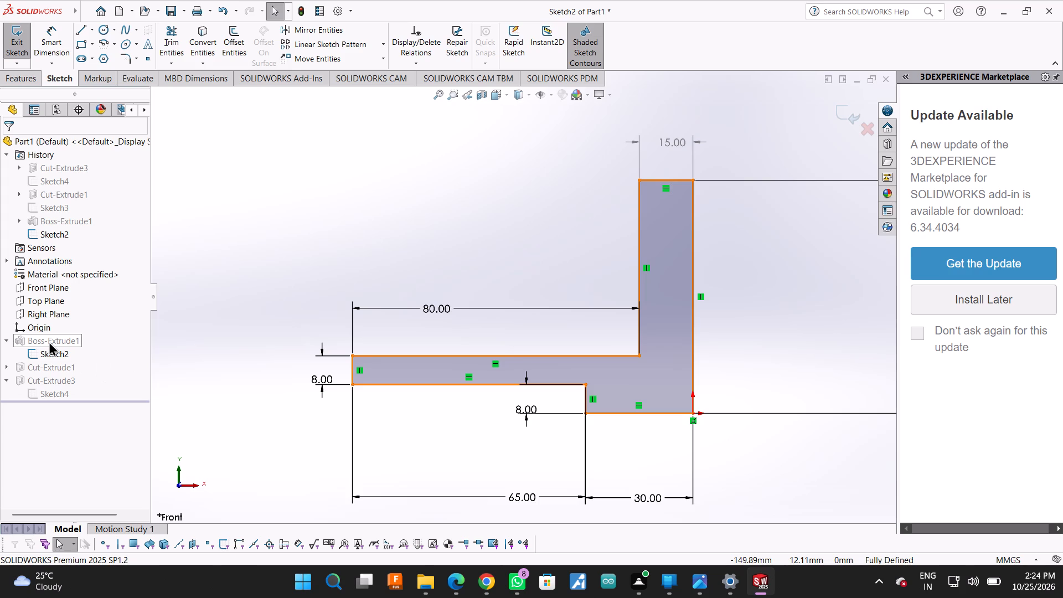
pyautogui.click(40, 353)
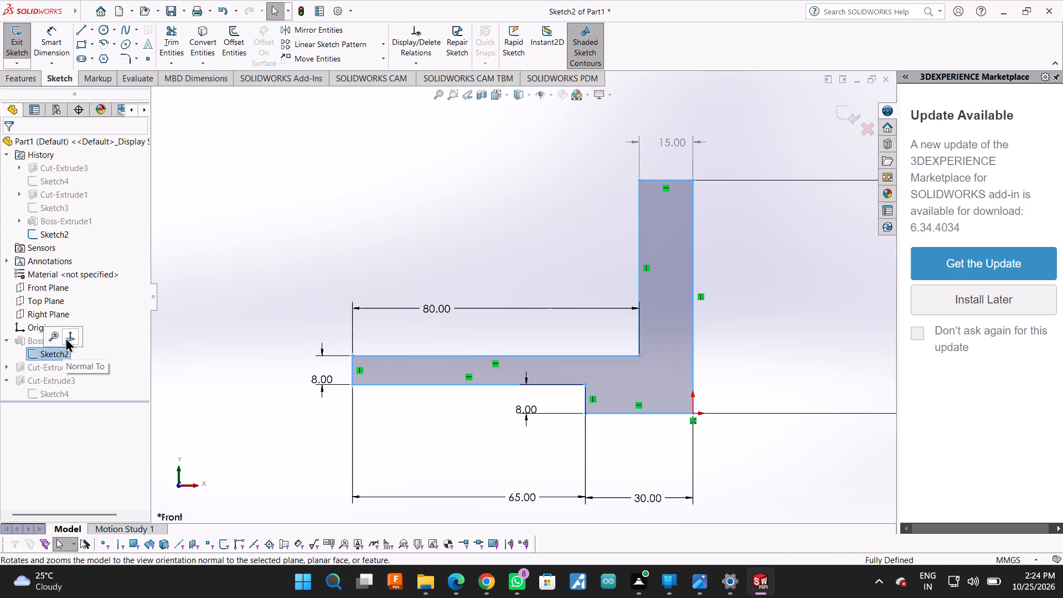
pyautogui.click(168, 325)
pyautogui.press('Escape')
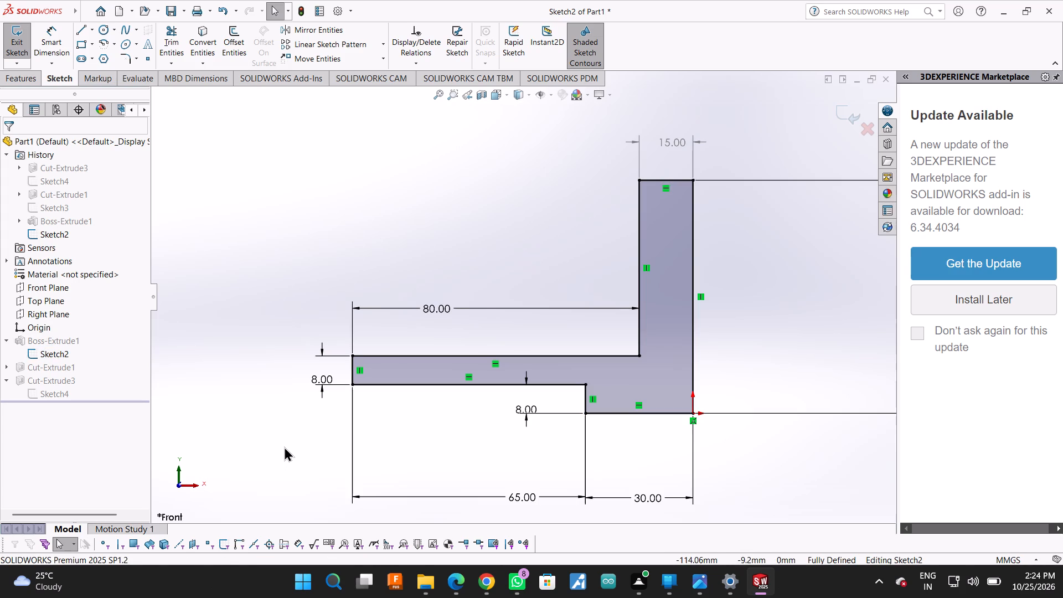
pyautogui.press('Escape')
pyautogui.click(59, 352)
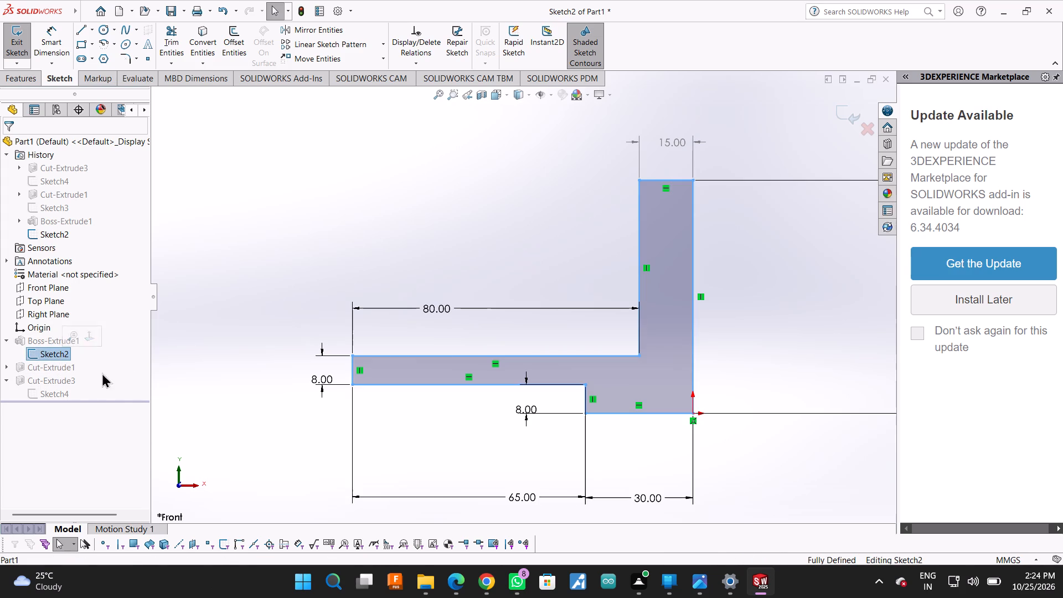
pyautogui.click(851, 125)
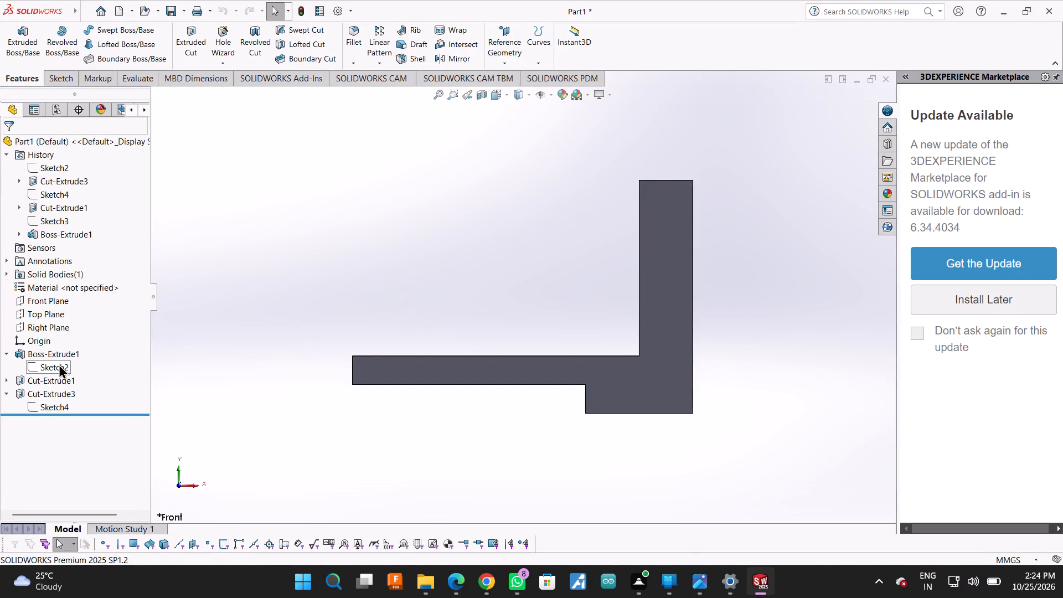
# Edit the base L-profile extrusion to extend 25 mm in Direction 1 and 25 mm in Direction 2, both Blind.
pyautogui.click(59, 364)
pyautogui.click(39, 350)
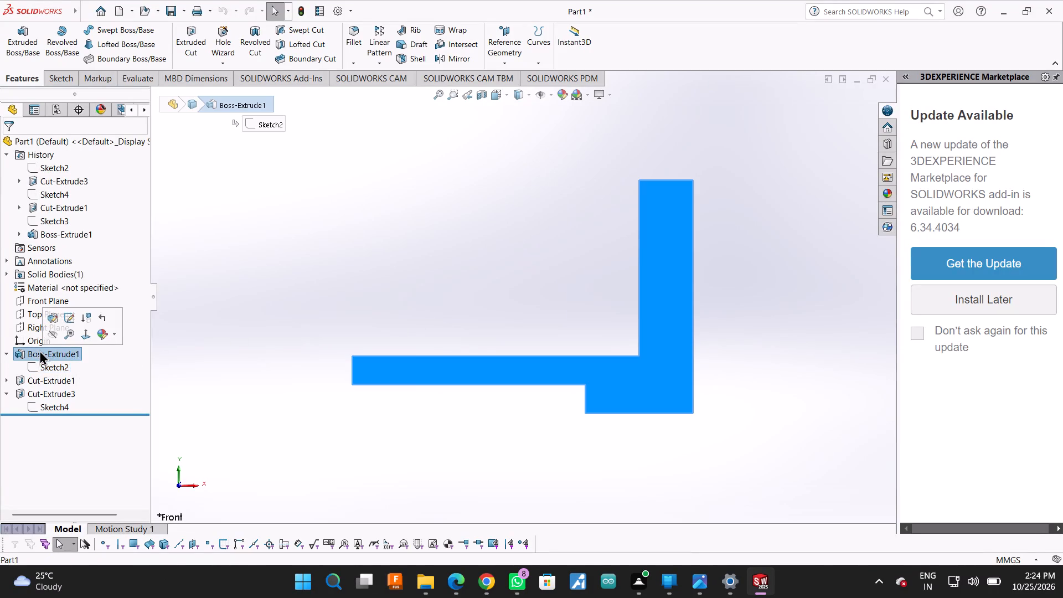
pyautogui.click(50, 323)
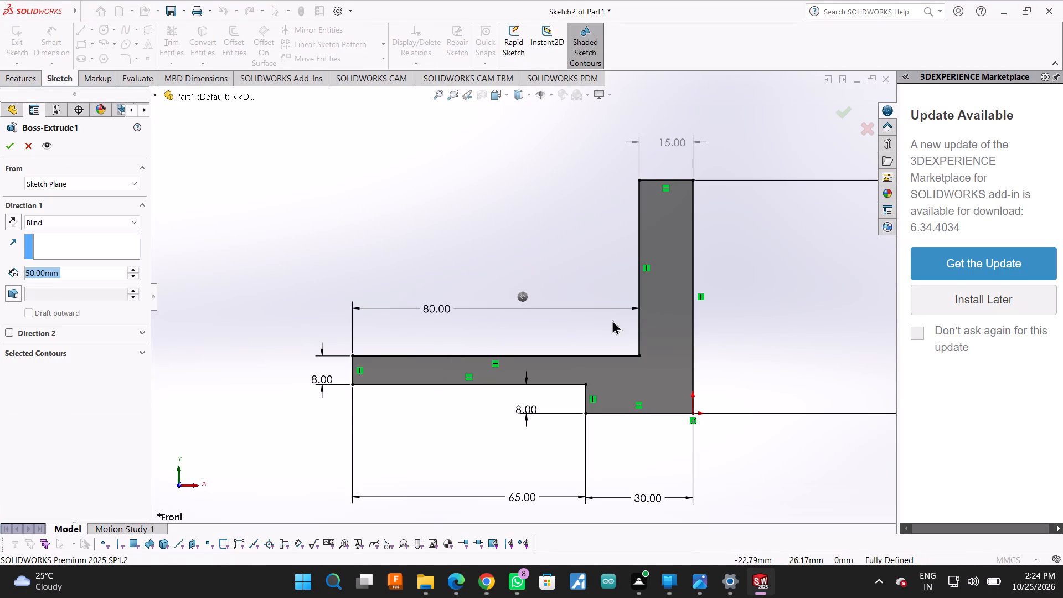
pyautogui.scroll(1, 749, 272)
pyautogui.middleClick(720, 265)
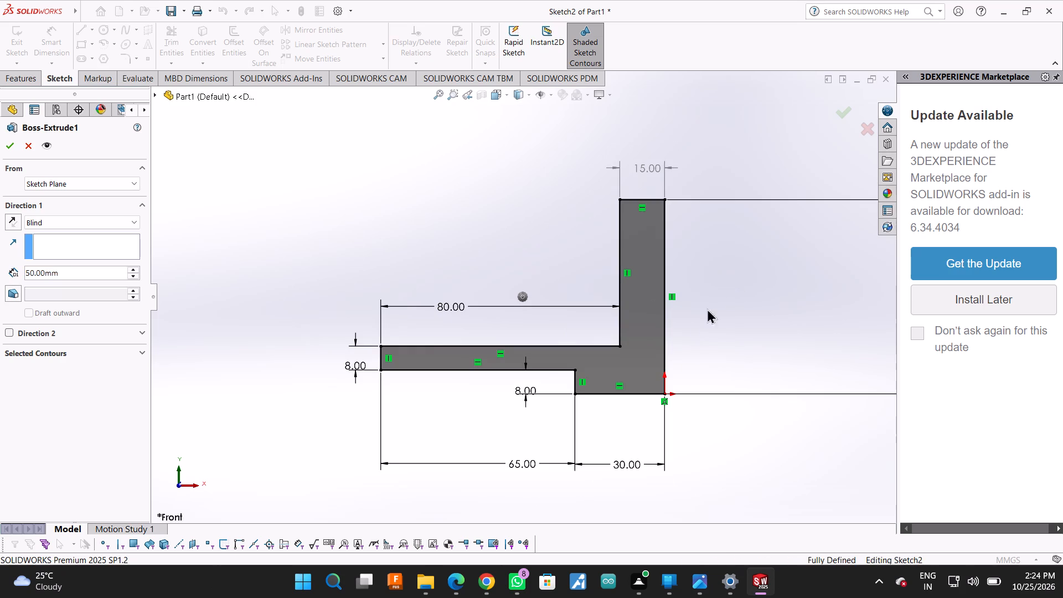
pyautogui.scroll(2, 543, 560)
pyautogui.scroll(1, 515, 226)
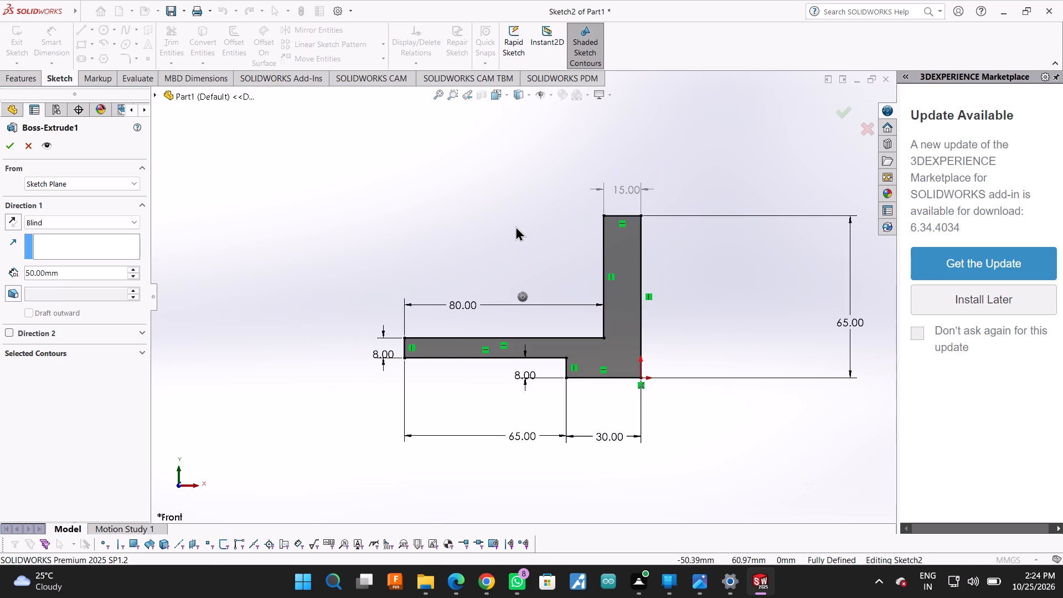
pyautogui.scroll(3, 517, 291)
pyautogui.scroll(-4, 517, 297)
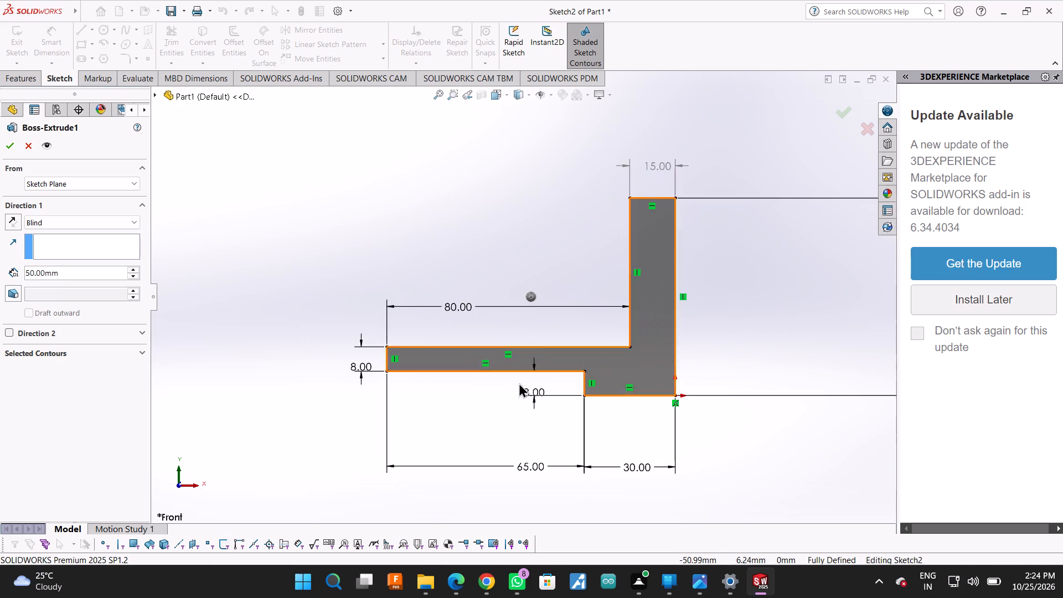
pyautogui.scroll(1, 518, 383)
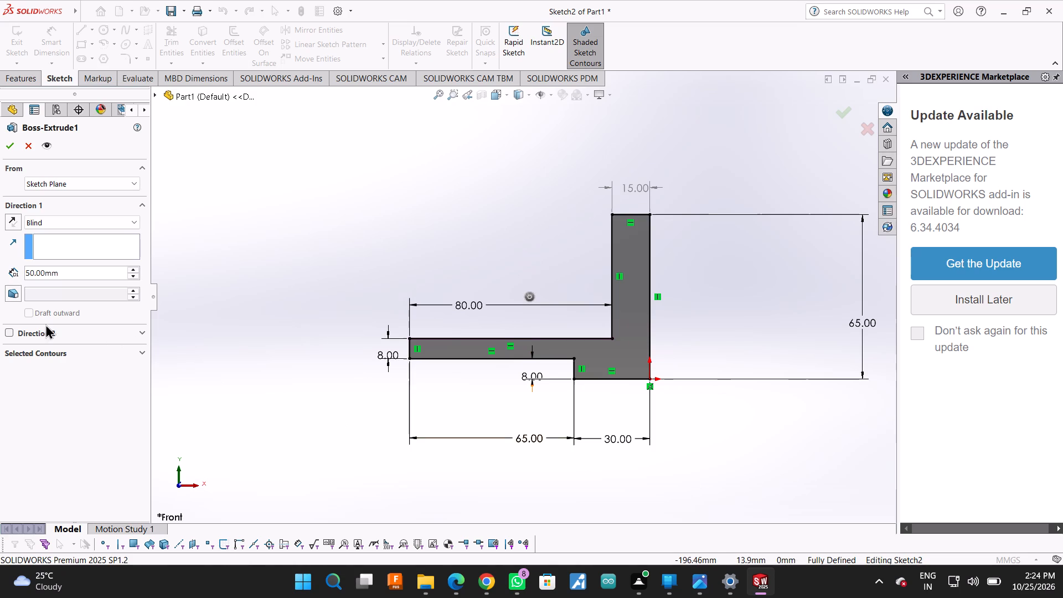
pyautogui.click(8, 332)
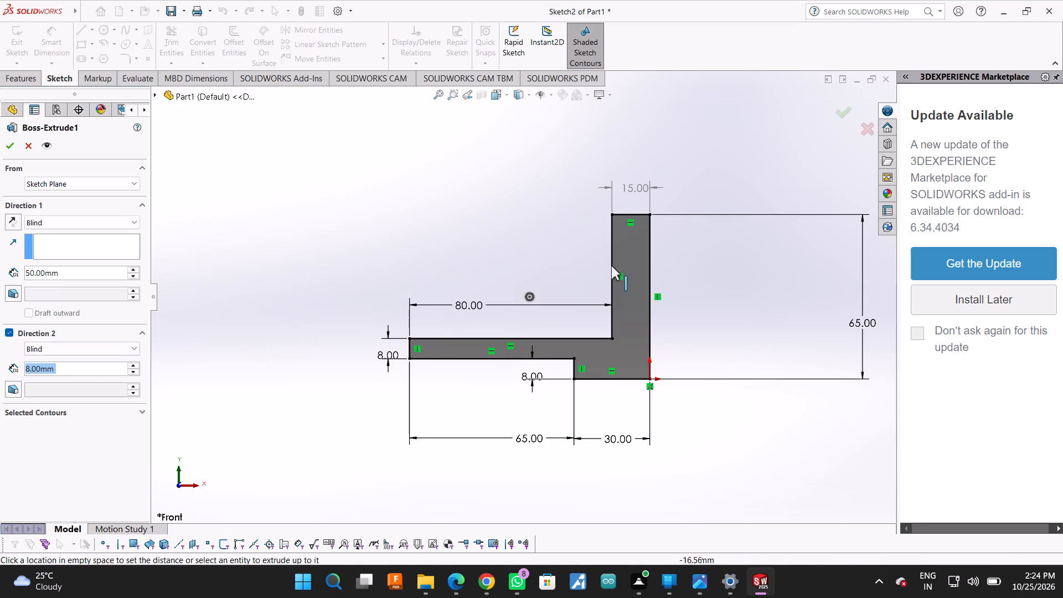
pyautogui.tripleClick(48, 275)
pyautogui.click(50, 275)
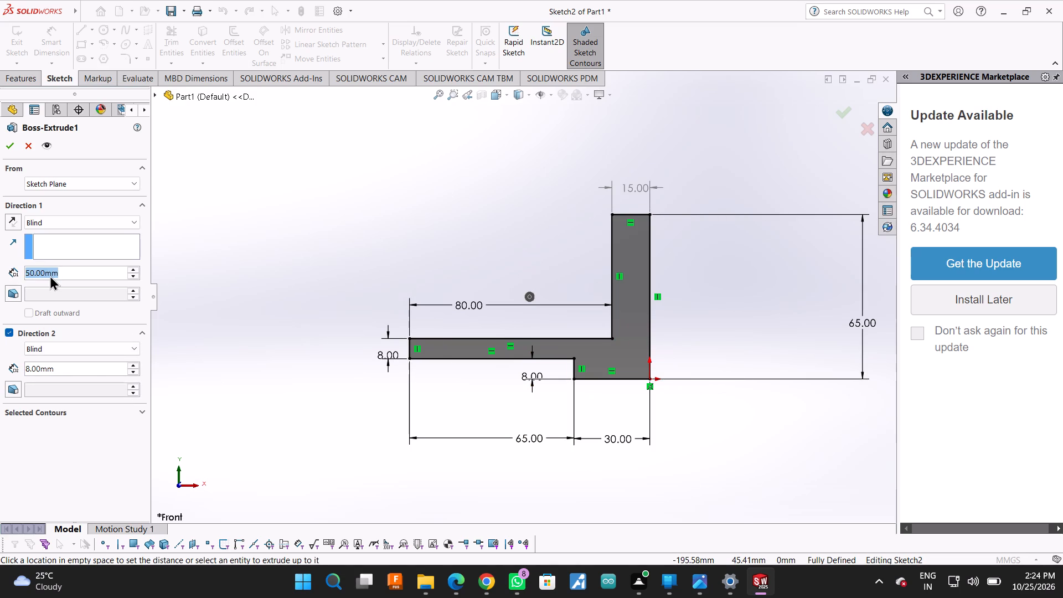
pyautogui.write('25')
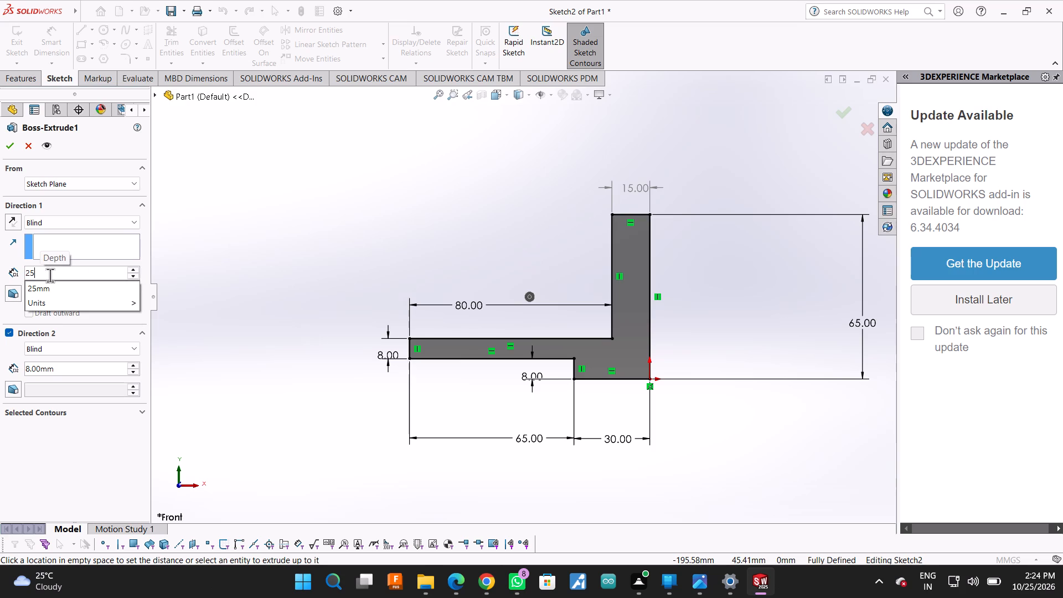
pyautogui.press('Return')
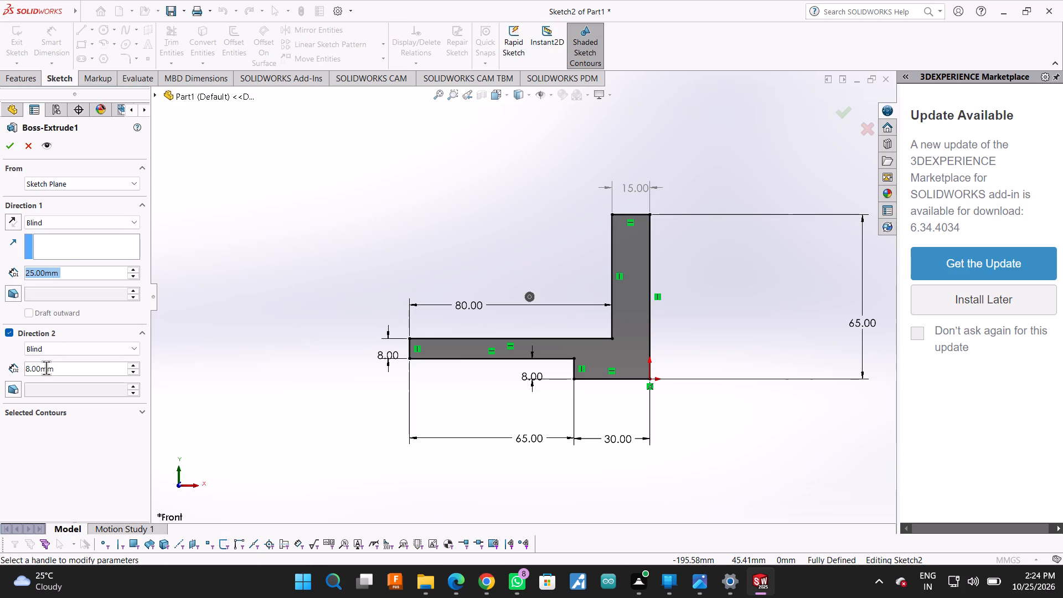
pyautogui.doubleClick(46, 368)
pyautogui.write('25')
pyautogui.press('Return')
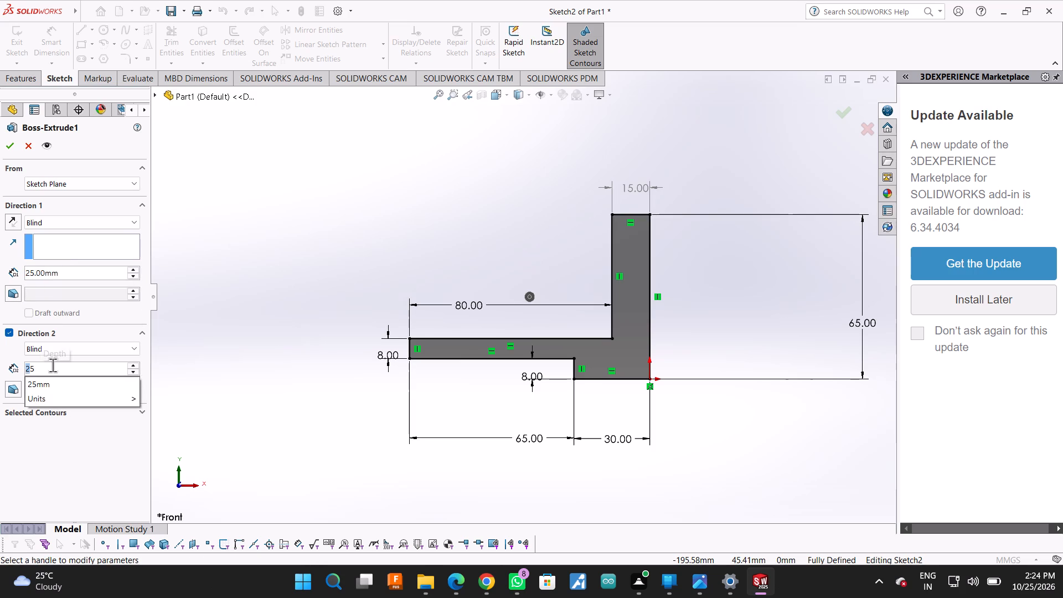
pyautogui.click(187, 318)
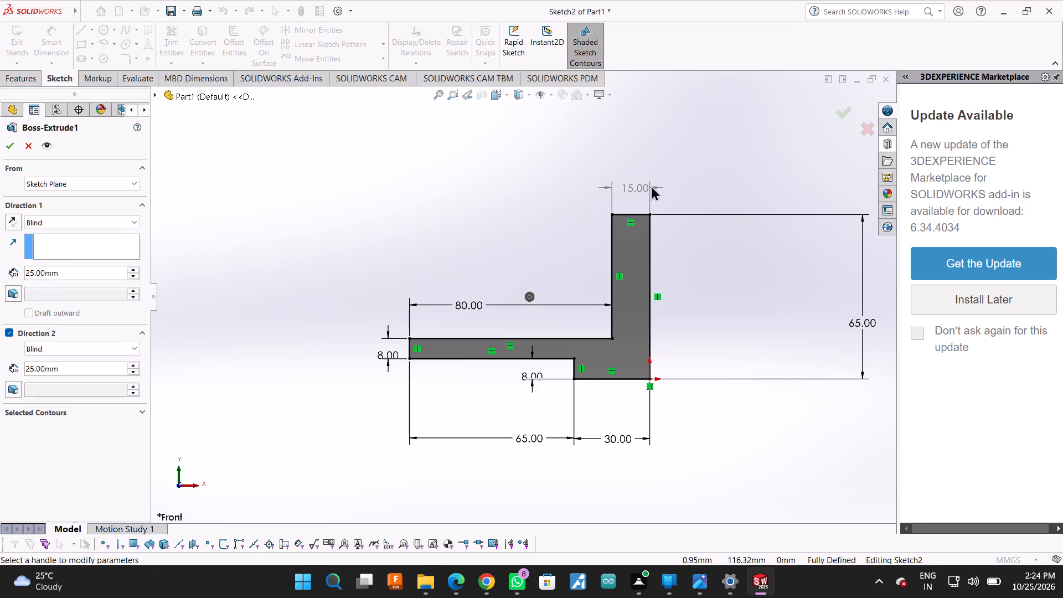
pyautogui.scroll(1, 659, 225)
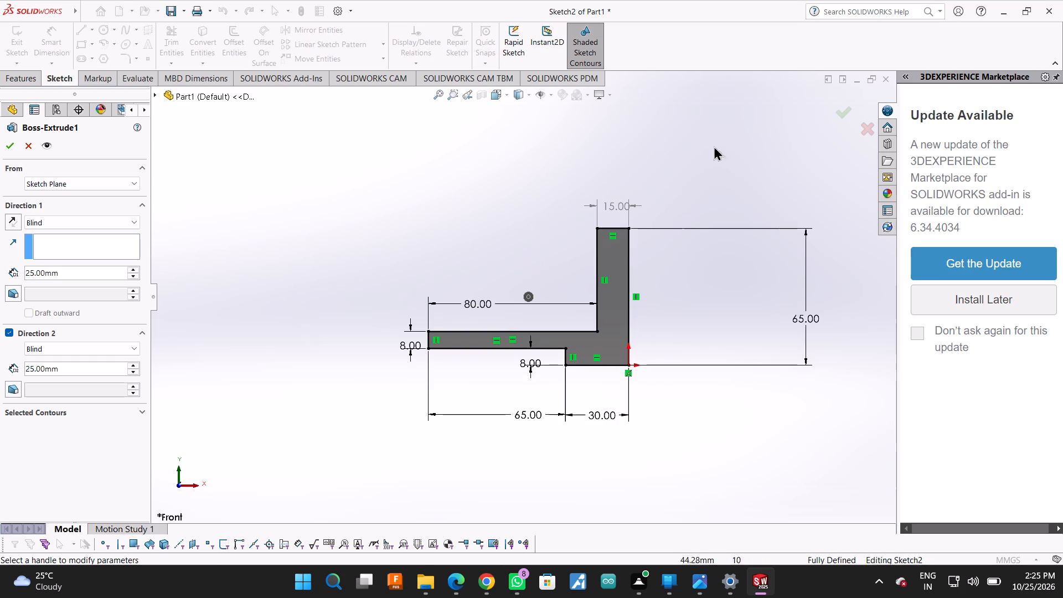
pyautogui.scroll(1, 585, 454)
pyautogui.press('space')
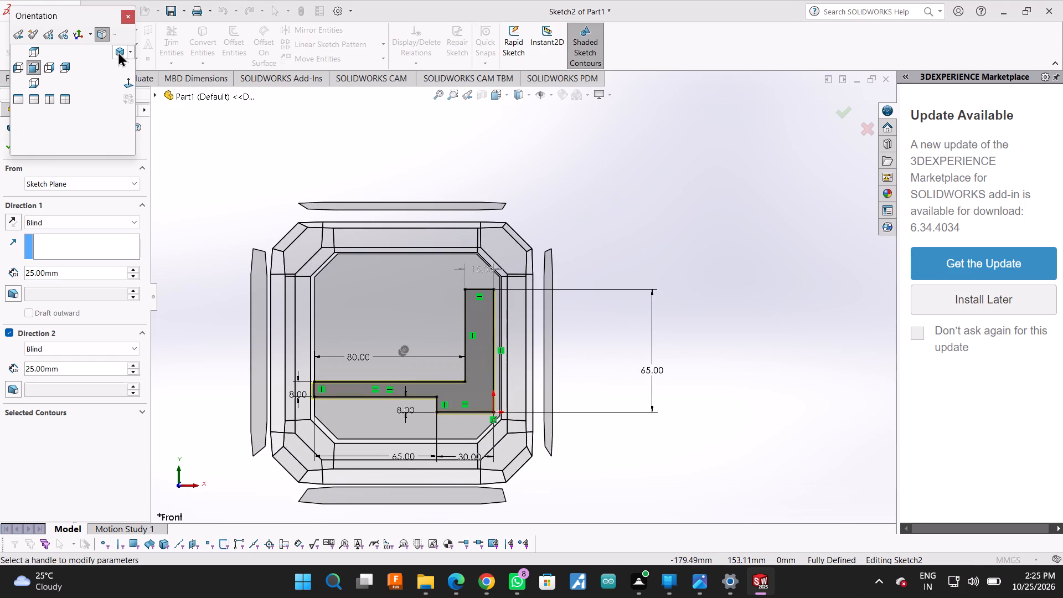
pyautogui.click(118, 51)
pyautogui.scroll(-3, 479, 220)
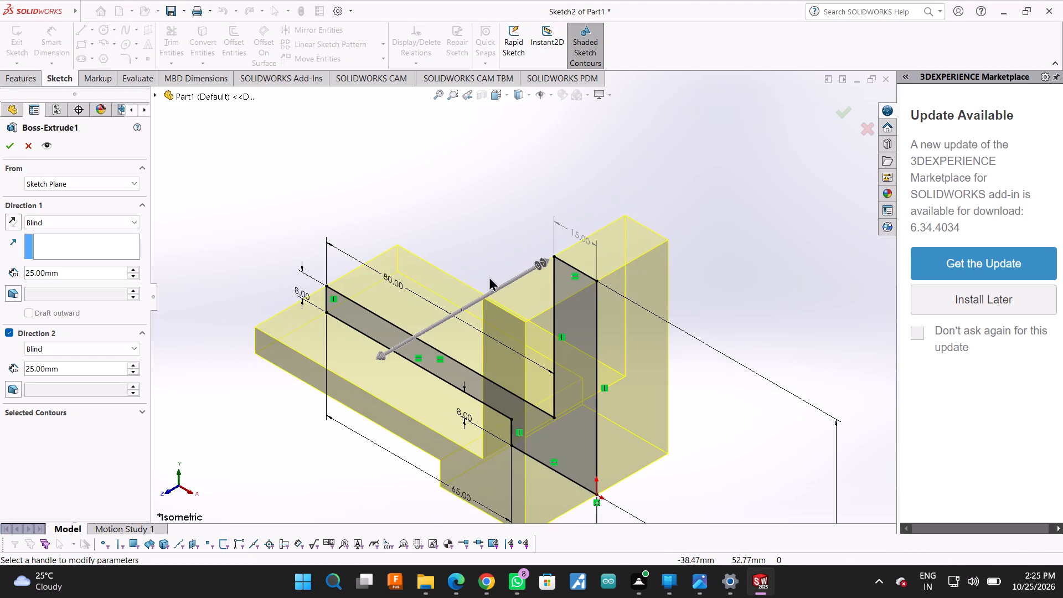
pyautogui.click(5, 147)
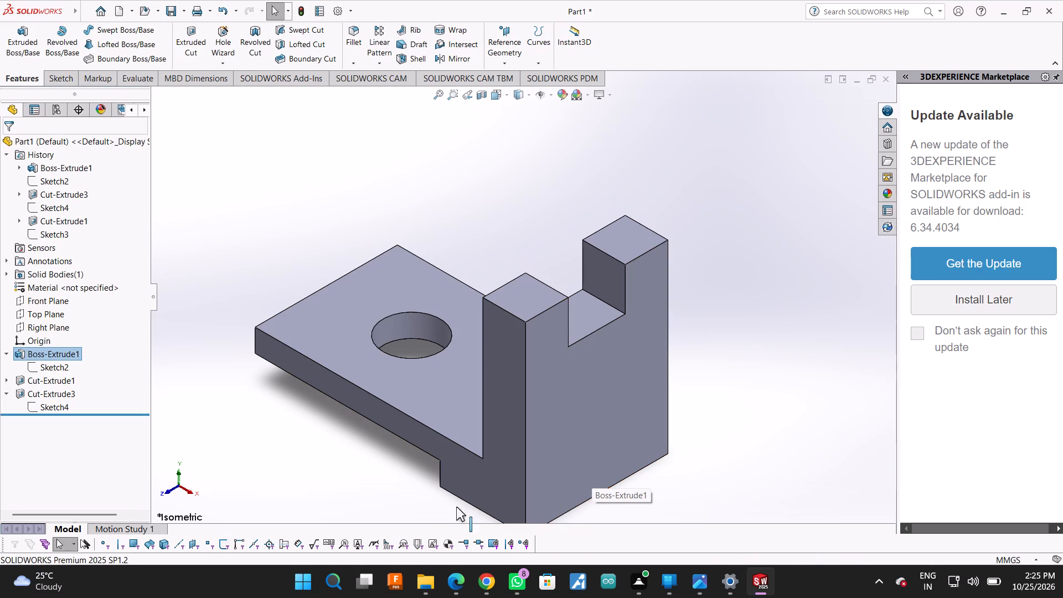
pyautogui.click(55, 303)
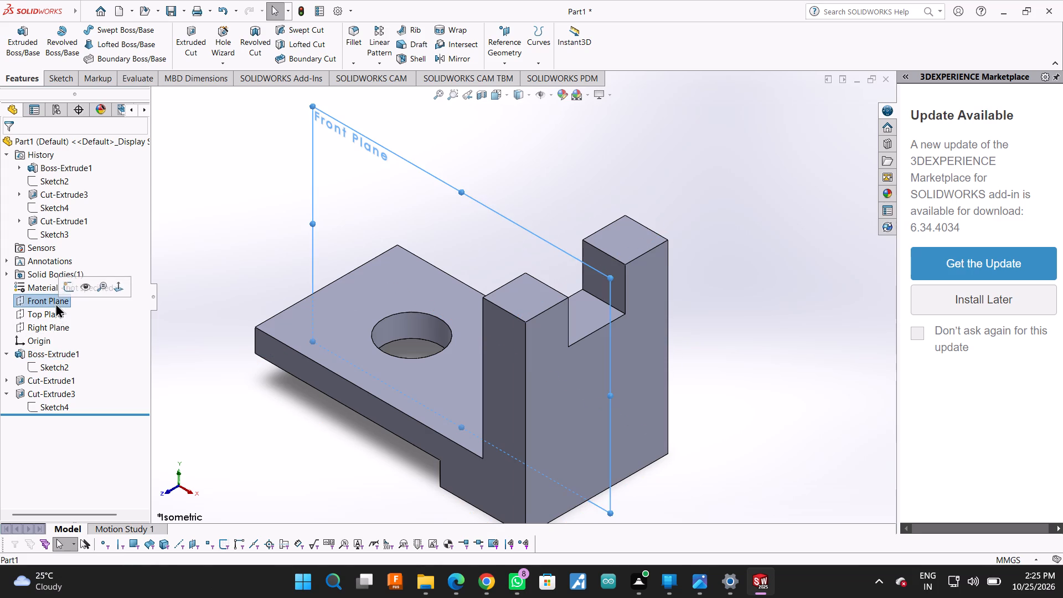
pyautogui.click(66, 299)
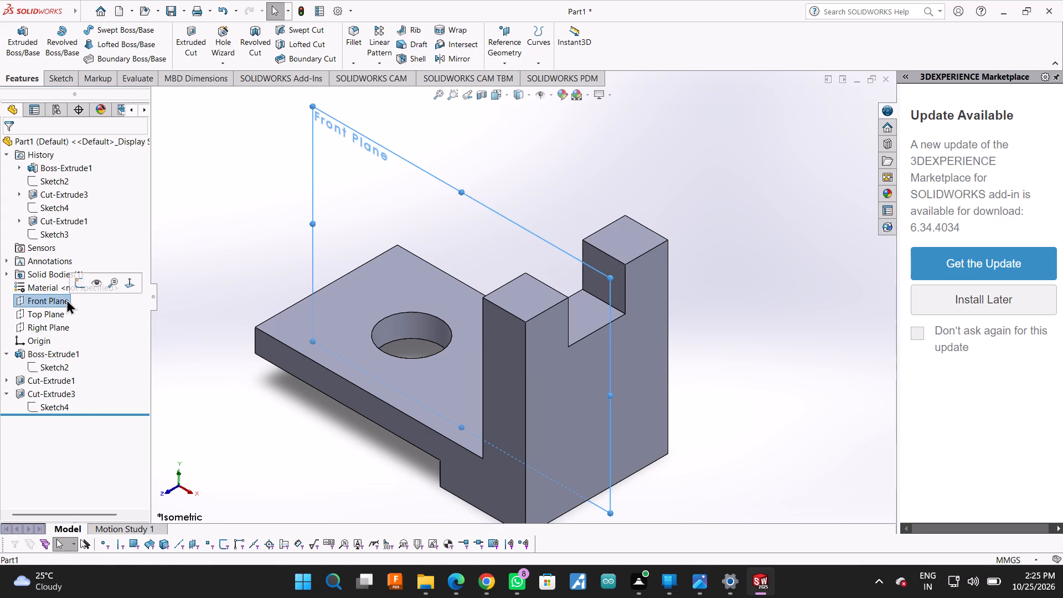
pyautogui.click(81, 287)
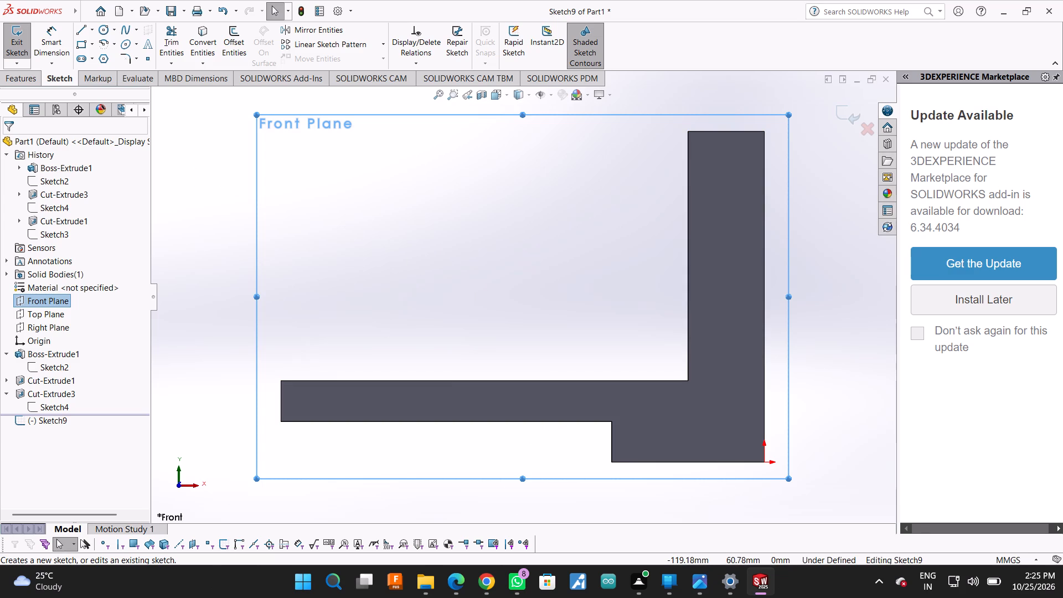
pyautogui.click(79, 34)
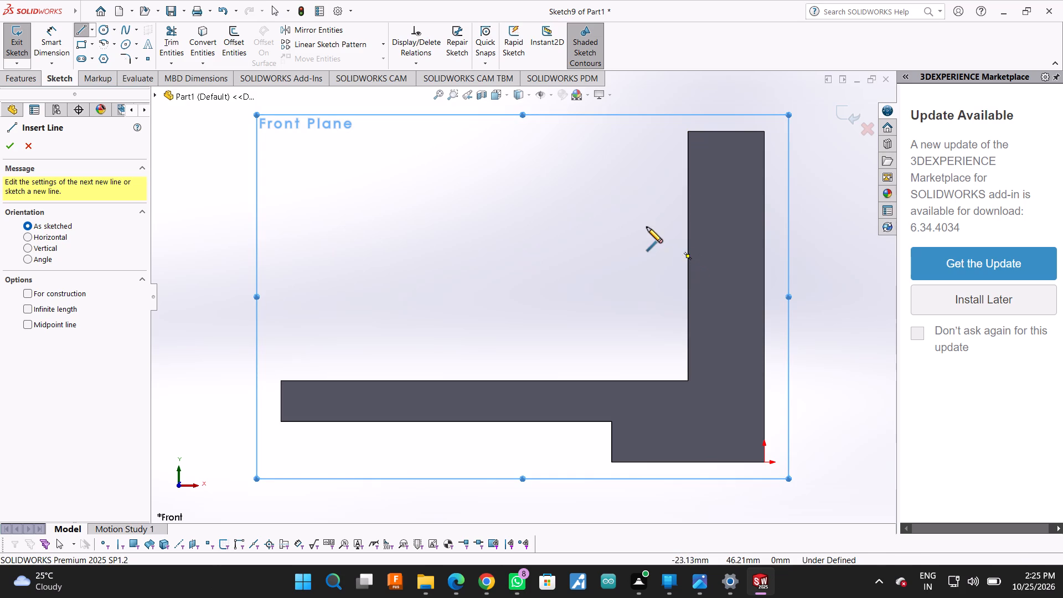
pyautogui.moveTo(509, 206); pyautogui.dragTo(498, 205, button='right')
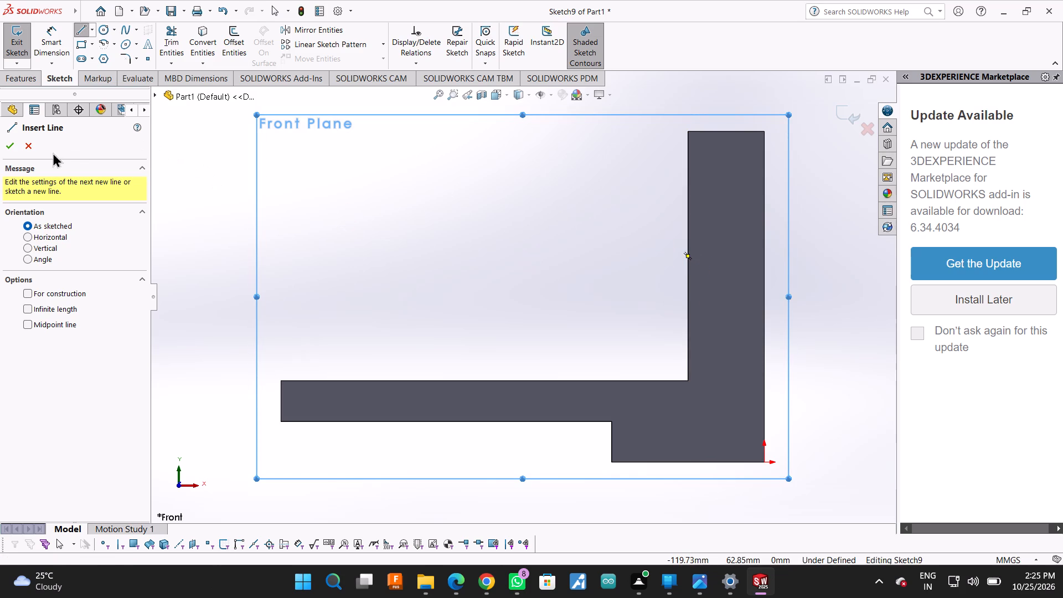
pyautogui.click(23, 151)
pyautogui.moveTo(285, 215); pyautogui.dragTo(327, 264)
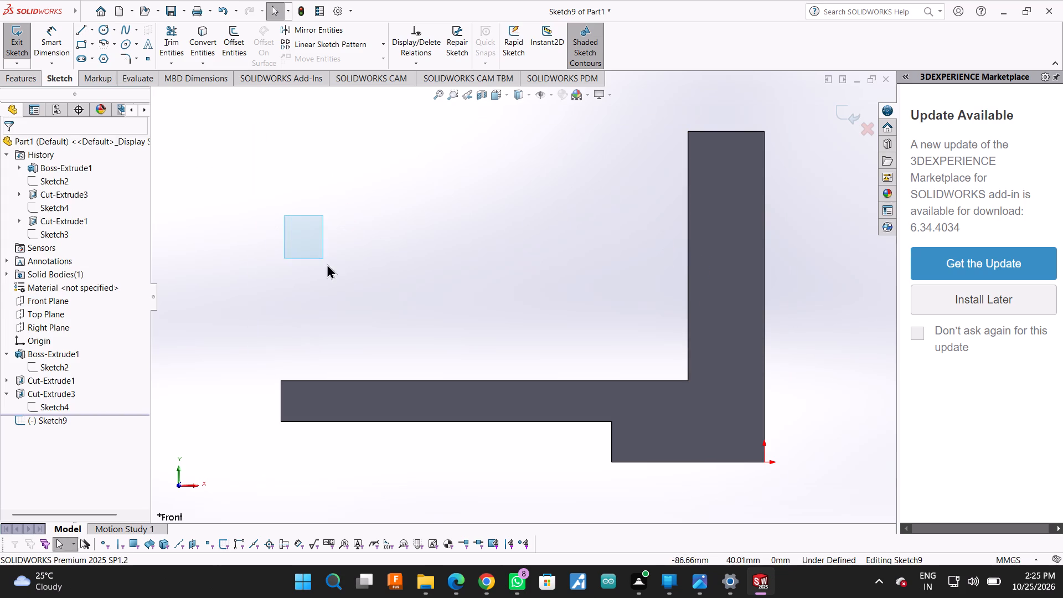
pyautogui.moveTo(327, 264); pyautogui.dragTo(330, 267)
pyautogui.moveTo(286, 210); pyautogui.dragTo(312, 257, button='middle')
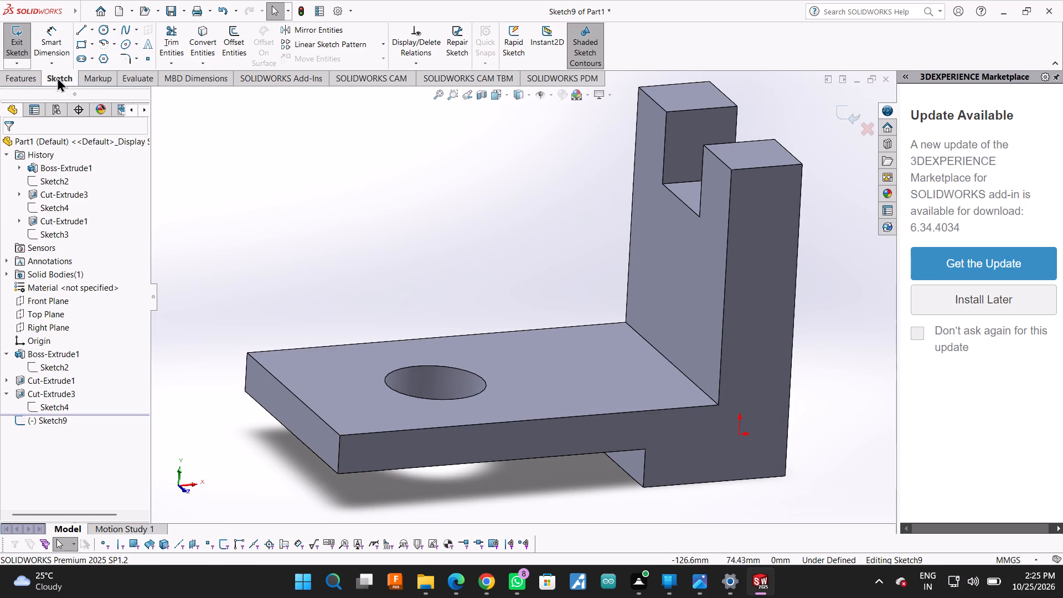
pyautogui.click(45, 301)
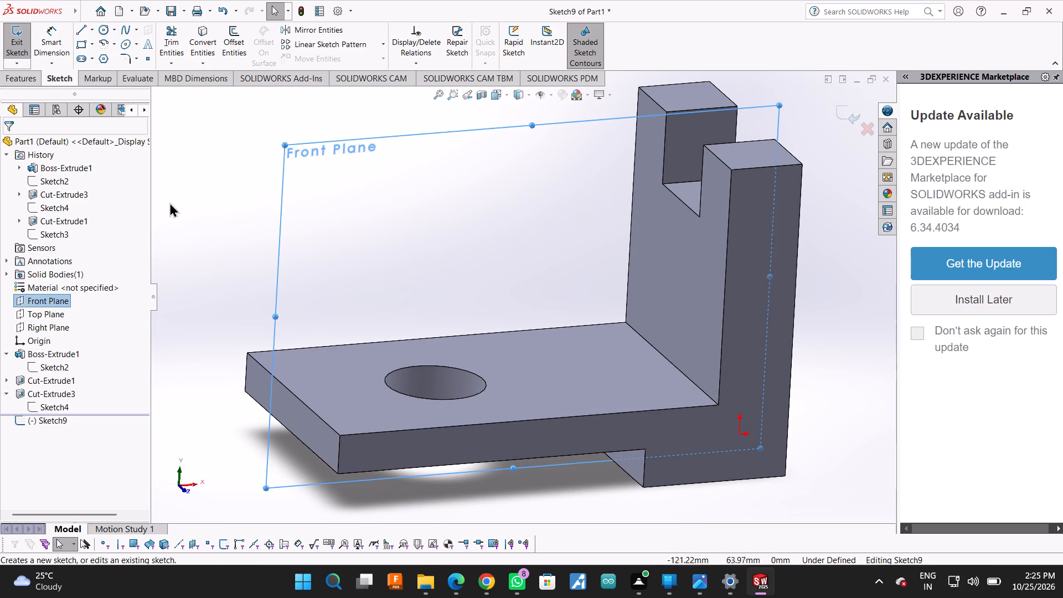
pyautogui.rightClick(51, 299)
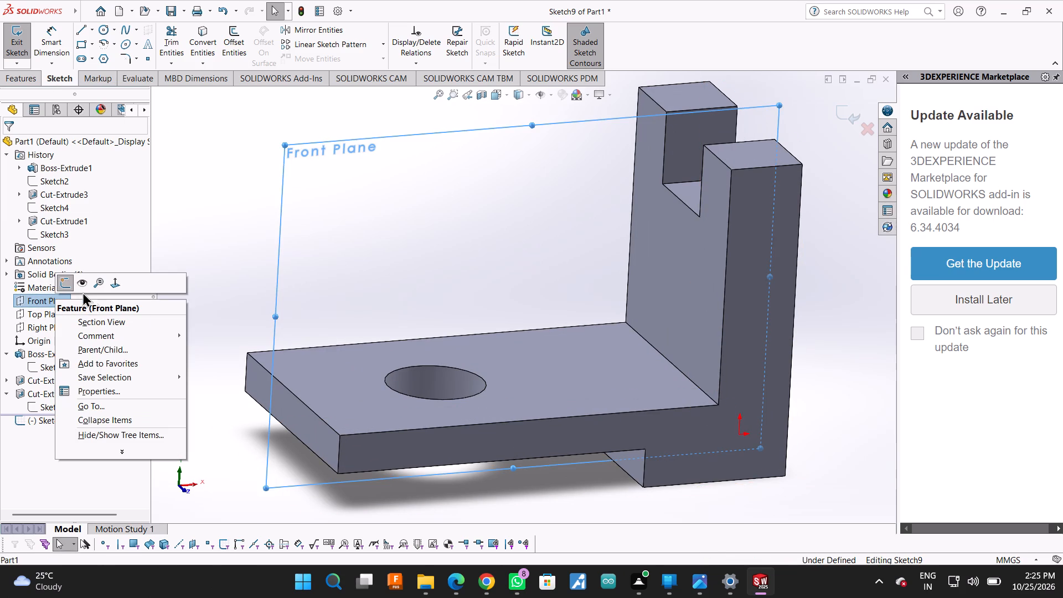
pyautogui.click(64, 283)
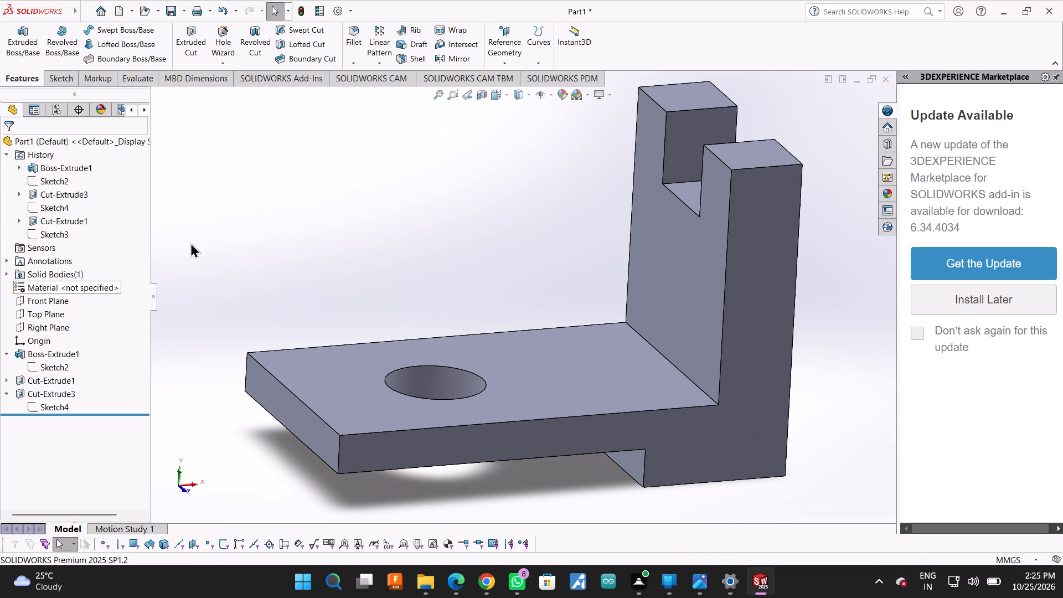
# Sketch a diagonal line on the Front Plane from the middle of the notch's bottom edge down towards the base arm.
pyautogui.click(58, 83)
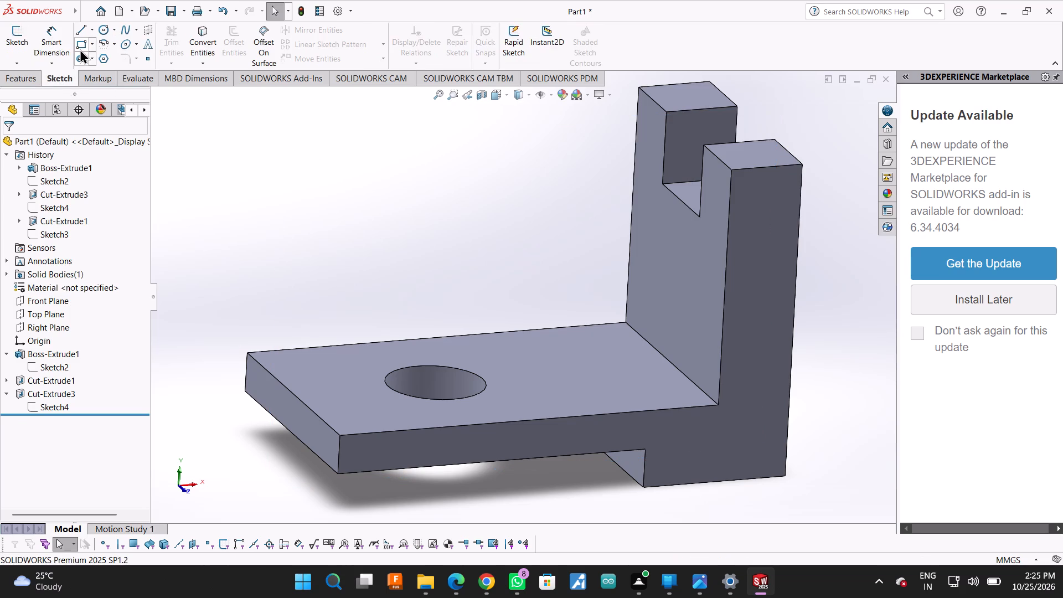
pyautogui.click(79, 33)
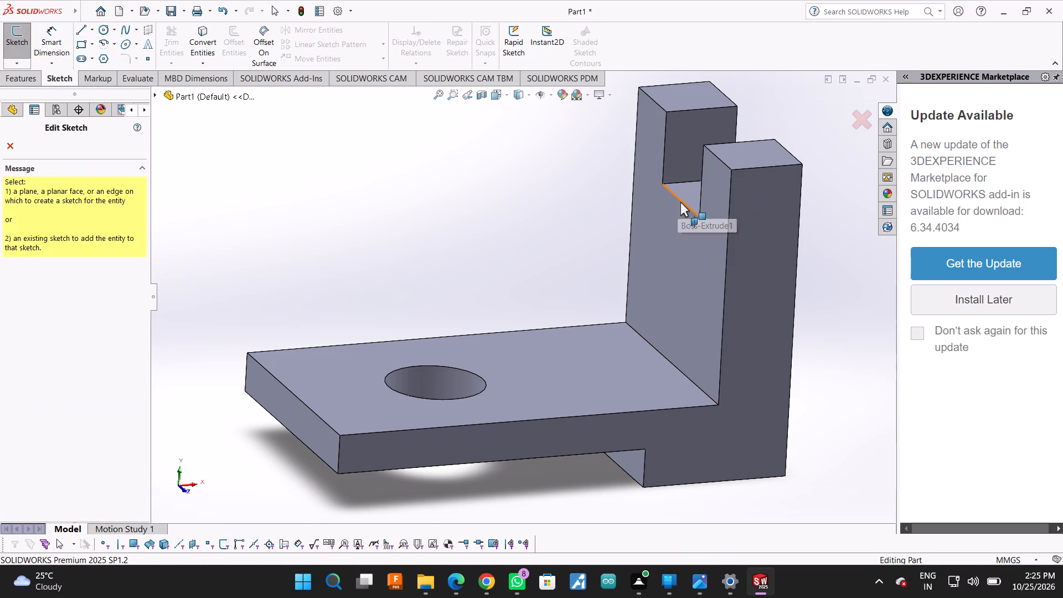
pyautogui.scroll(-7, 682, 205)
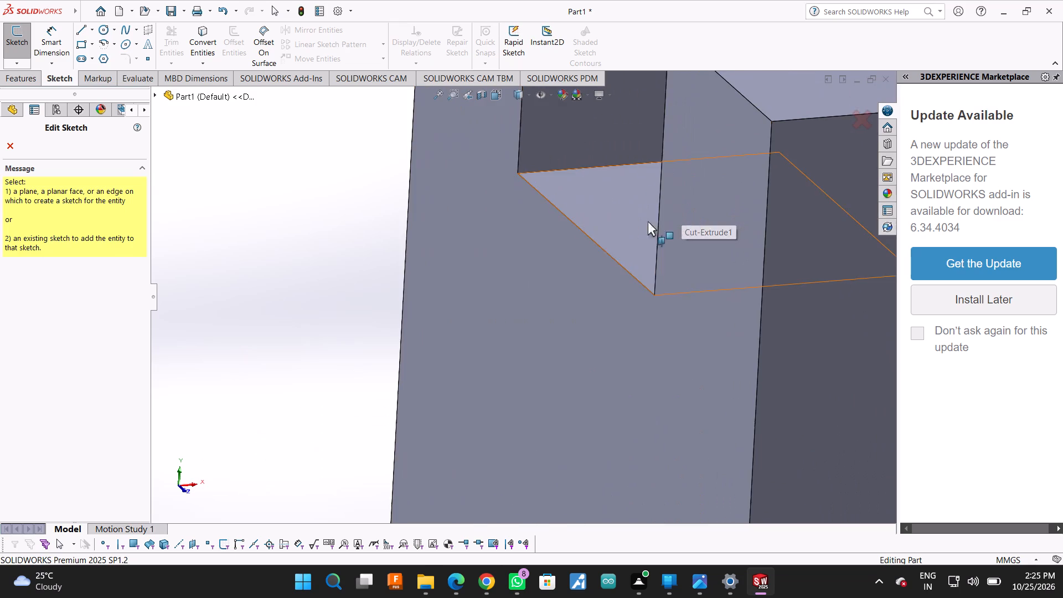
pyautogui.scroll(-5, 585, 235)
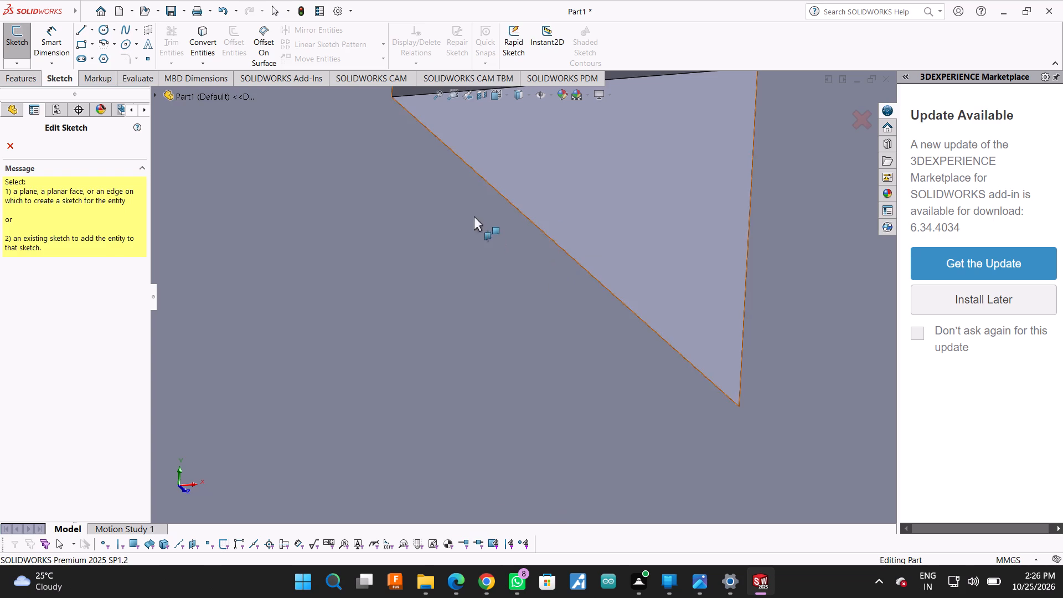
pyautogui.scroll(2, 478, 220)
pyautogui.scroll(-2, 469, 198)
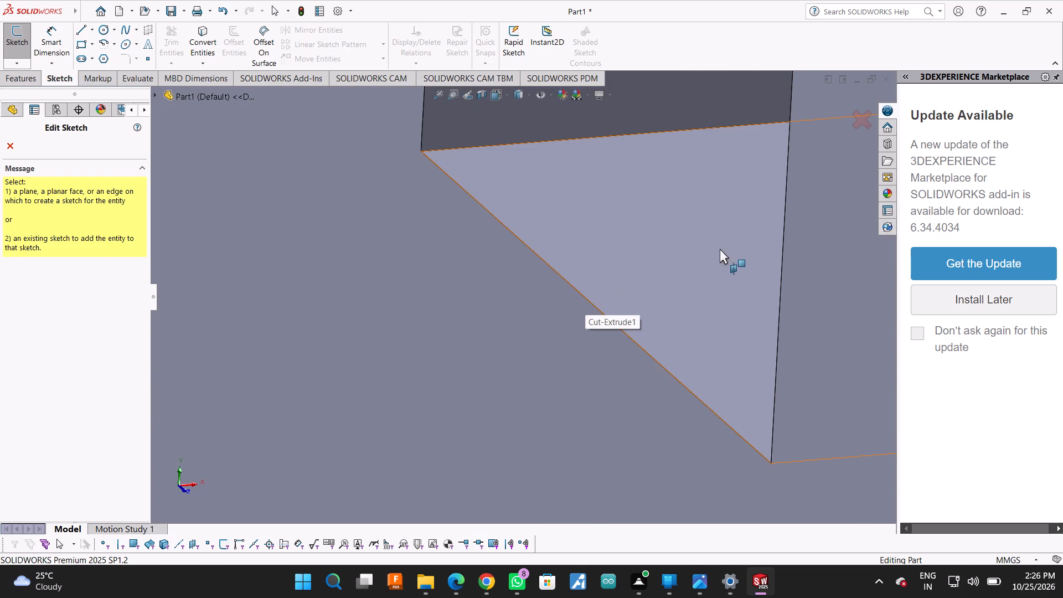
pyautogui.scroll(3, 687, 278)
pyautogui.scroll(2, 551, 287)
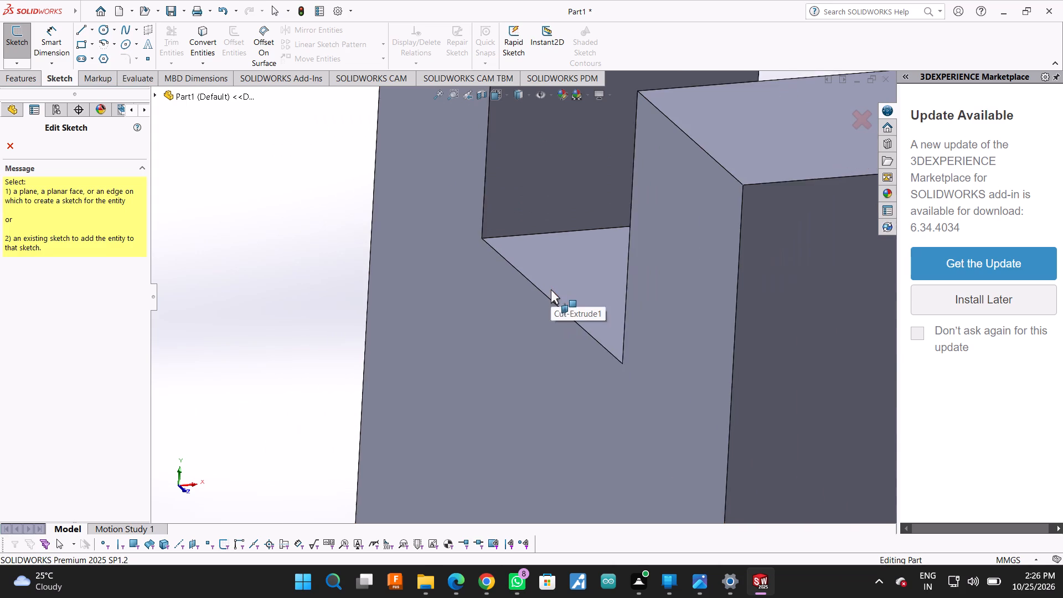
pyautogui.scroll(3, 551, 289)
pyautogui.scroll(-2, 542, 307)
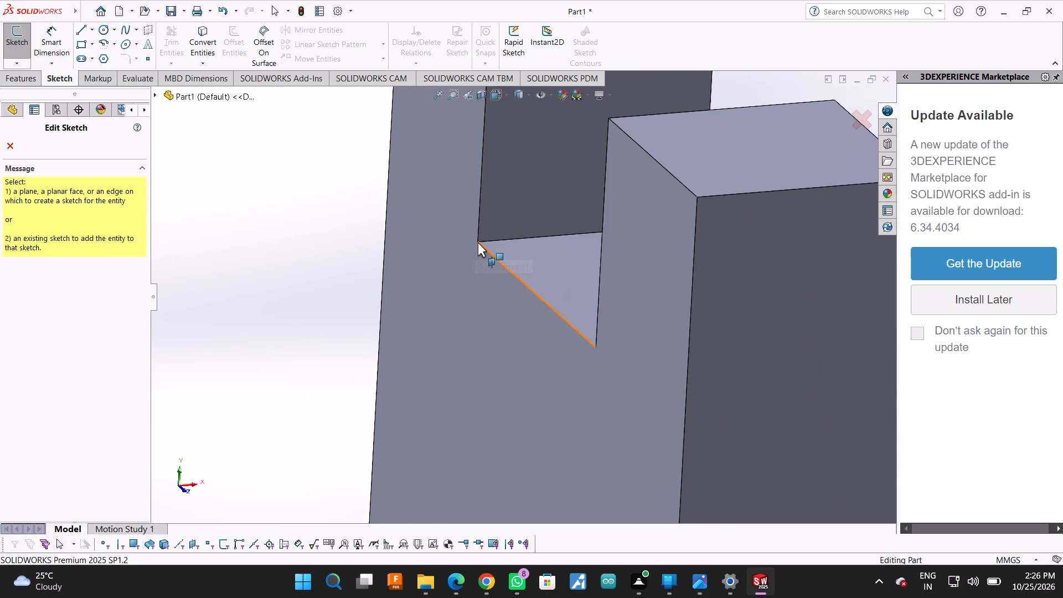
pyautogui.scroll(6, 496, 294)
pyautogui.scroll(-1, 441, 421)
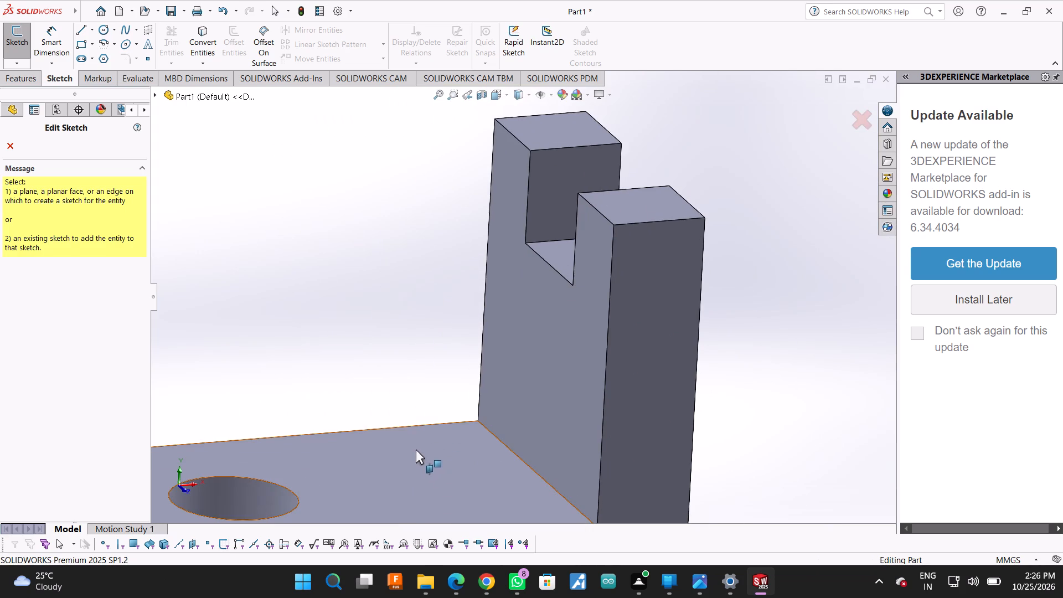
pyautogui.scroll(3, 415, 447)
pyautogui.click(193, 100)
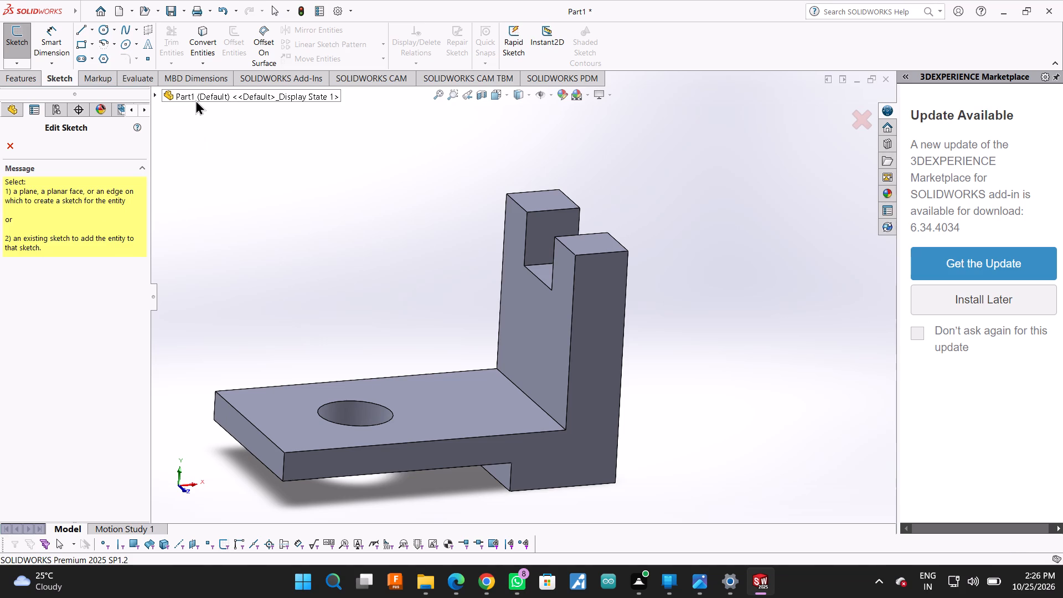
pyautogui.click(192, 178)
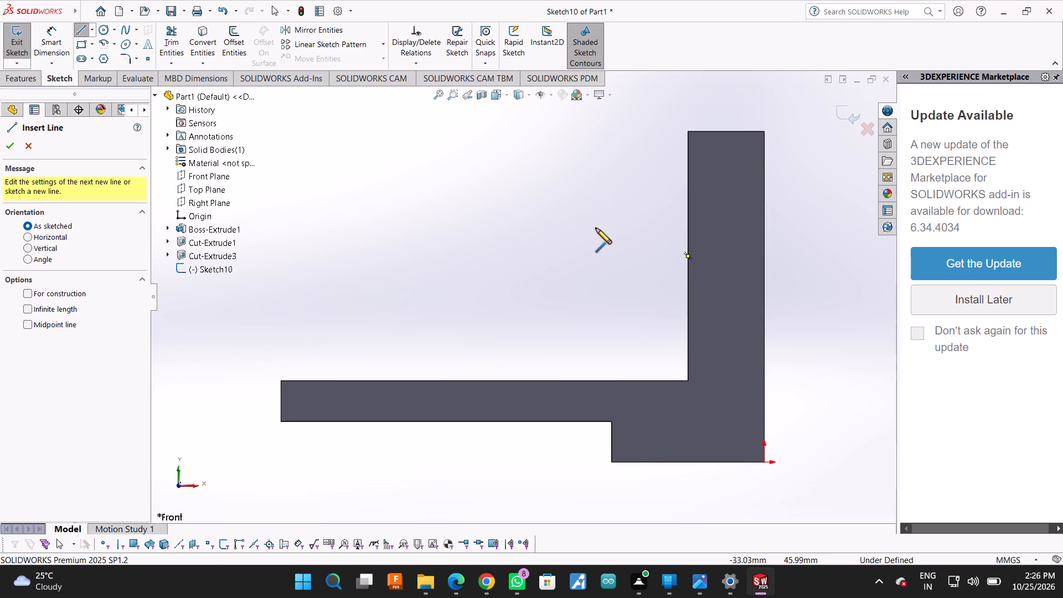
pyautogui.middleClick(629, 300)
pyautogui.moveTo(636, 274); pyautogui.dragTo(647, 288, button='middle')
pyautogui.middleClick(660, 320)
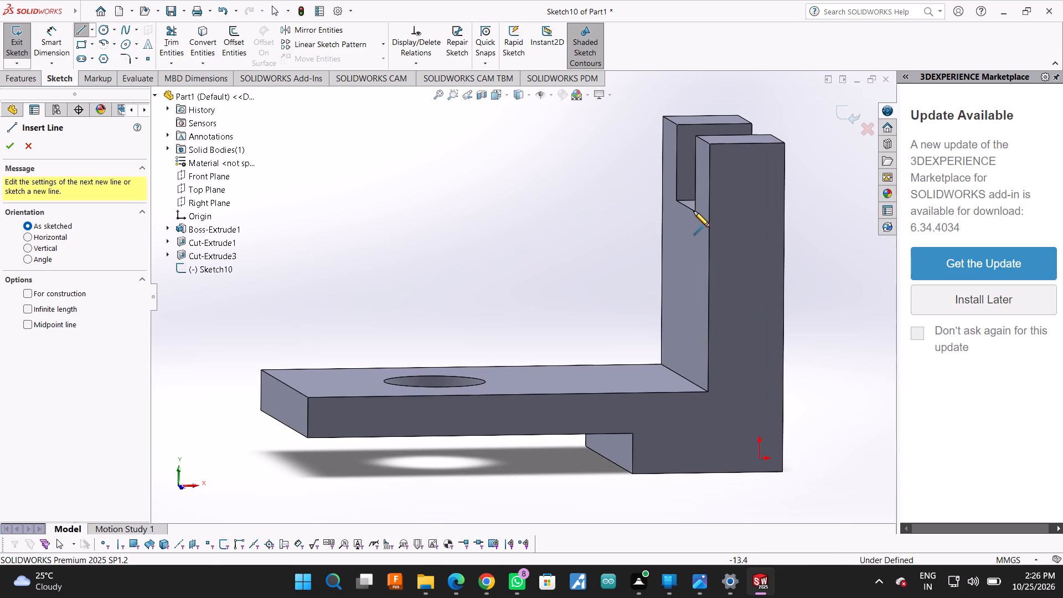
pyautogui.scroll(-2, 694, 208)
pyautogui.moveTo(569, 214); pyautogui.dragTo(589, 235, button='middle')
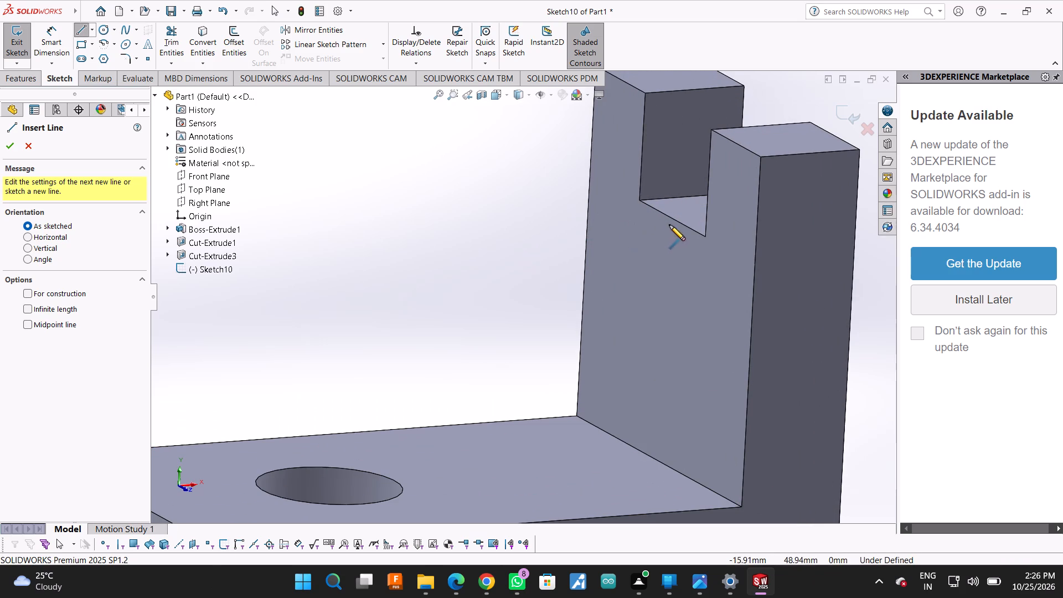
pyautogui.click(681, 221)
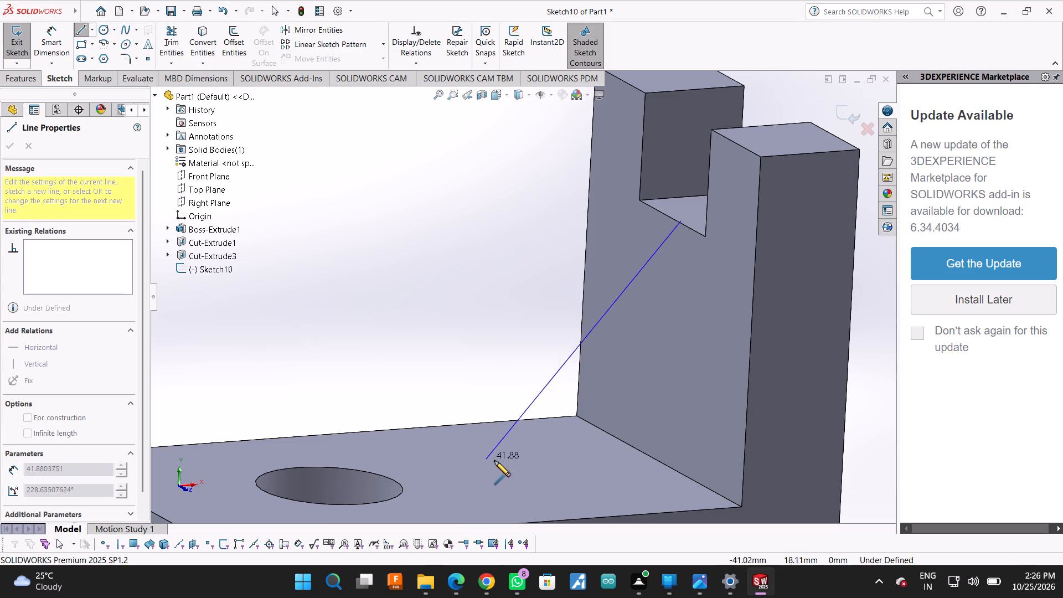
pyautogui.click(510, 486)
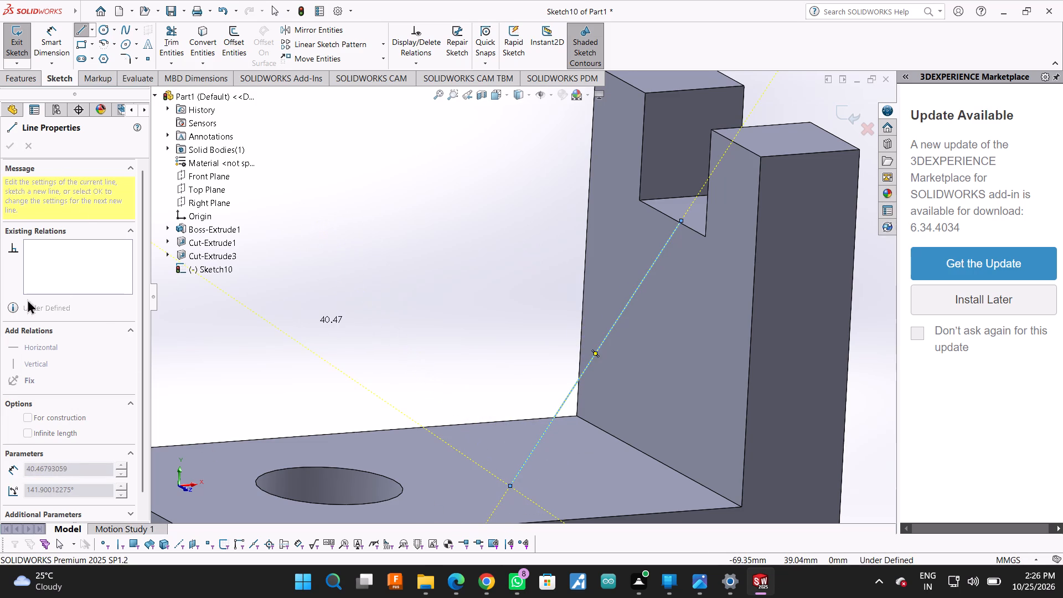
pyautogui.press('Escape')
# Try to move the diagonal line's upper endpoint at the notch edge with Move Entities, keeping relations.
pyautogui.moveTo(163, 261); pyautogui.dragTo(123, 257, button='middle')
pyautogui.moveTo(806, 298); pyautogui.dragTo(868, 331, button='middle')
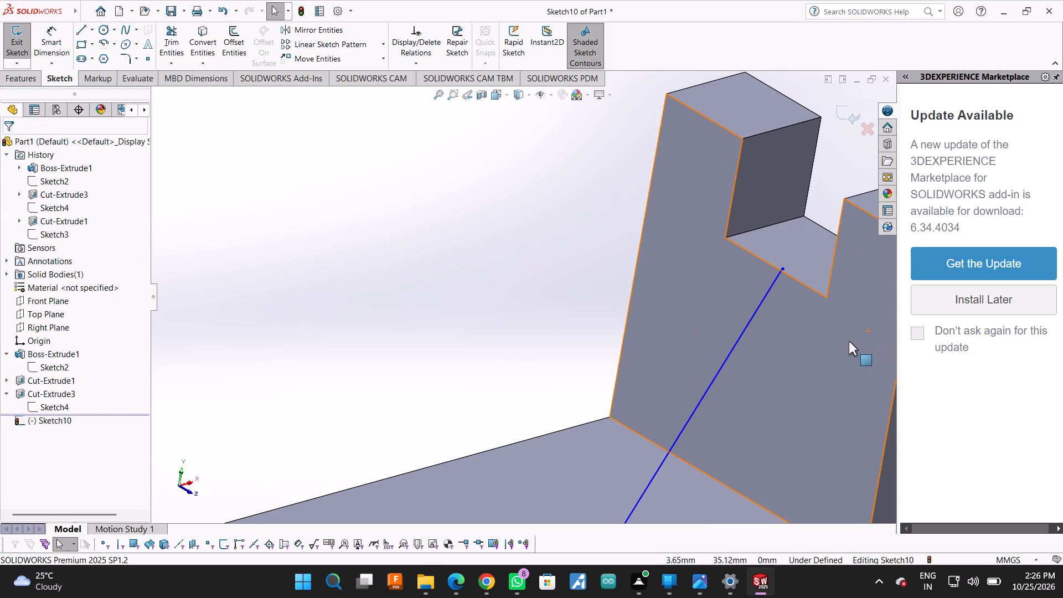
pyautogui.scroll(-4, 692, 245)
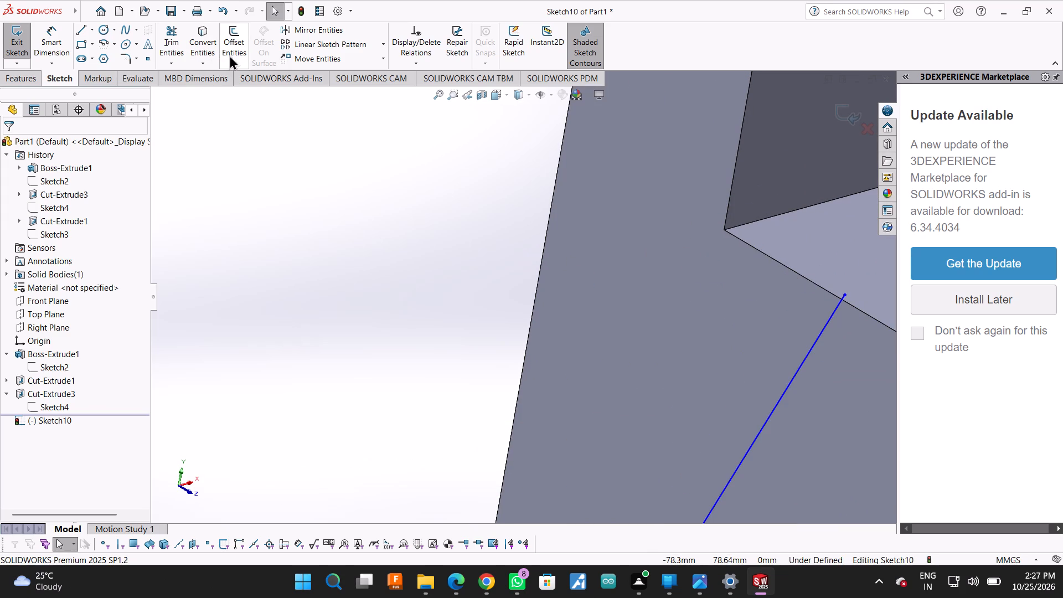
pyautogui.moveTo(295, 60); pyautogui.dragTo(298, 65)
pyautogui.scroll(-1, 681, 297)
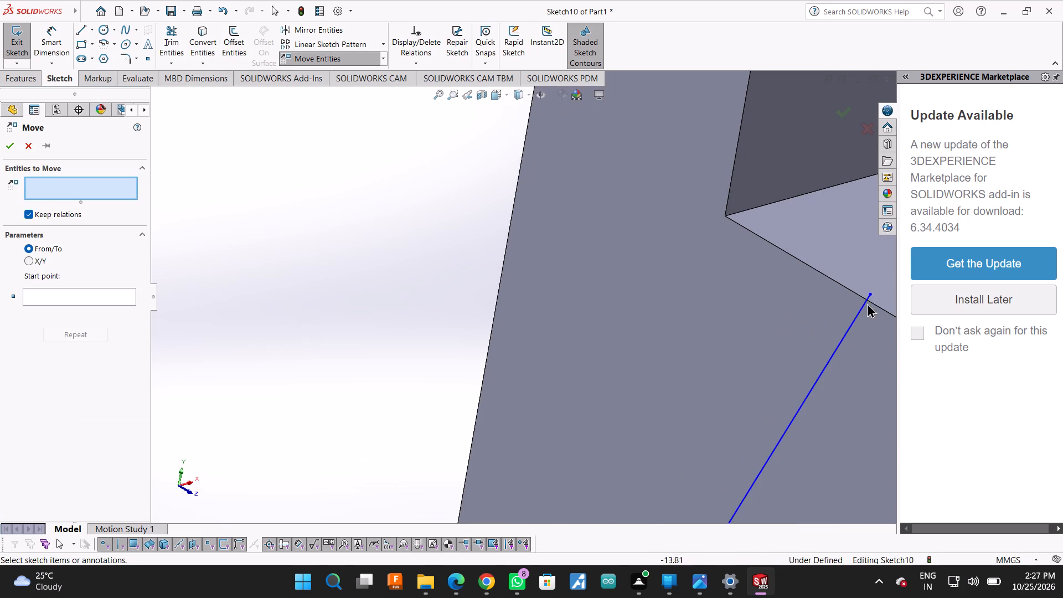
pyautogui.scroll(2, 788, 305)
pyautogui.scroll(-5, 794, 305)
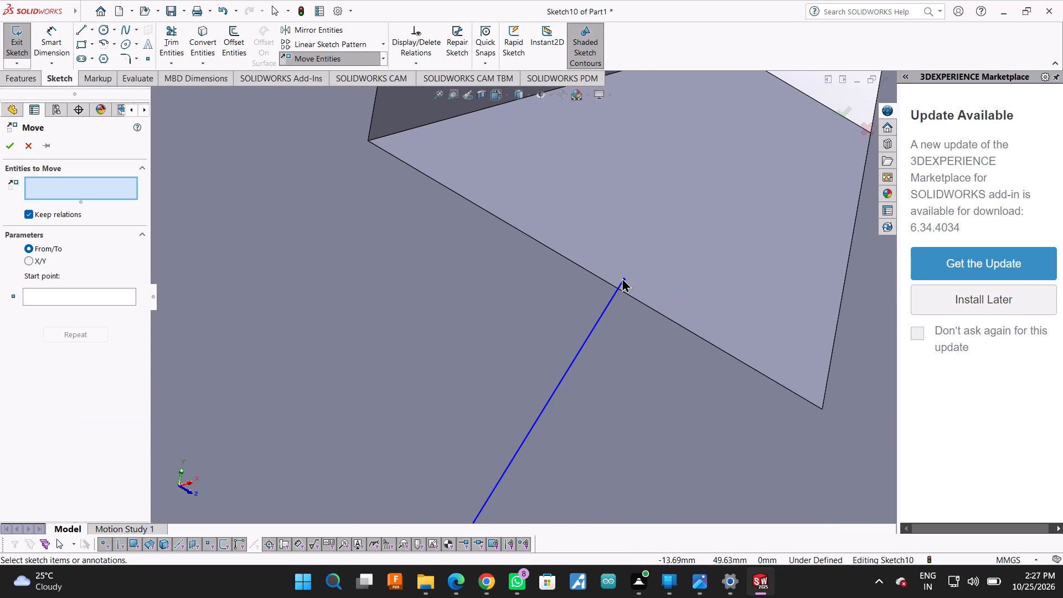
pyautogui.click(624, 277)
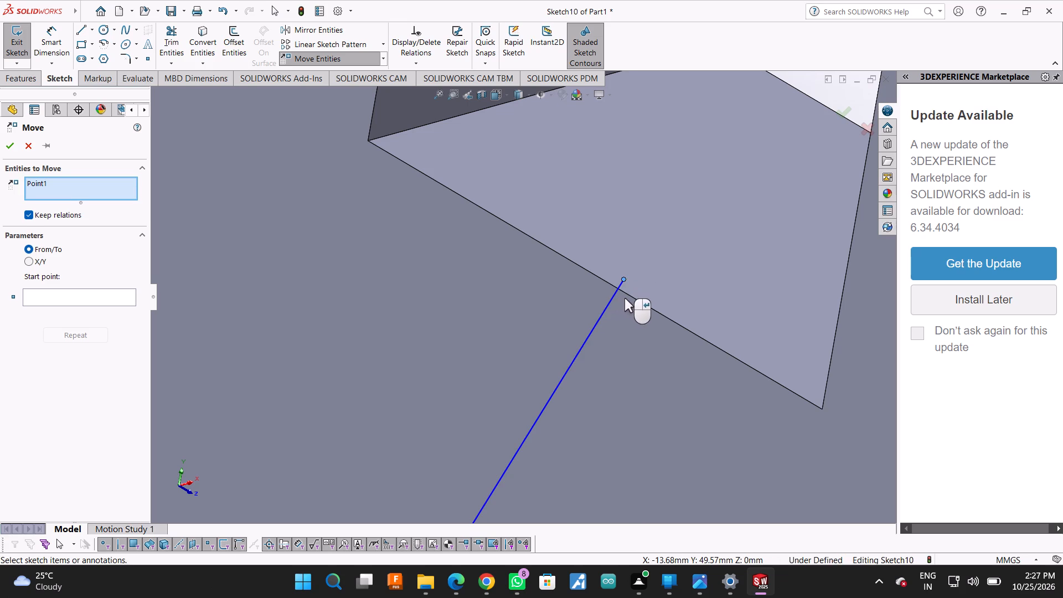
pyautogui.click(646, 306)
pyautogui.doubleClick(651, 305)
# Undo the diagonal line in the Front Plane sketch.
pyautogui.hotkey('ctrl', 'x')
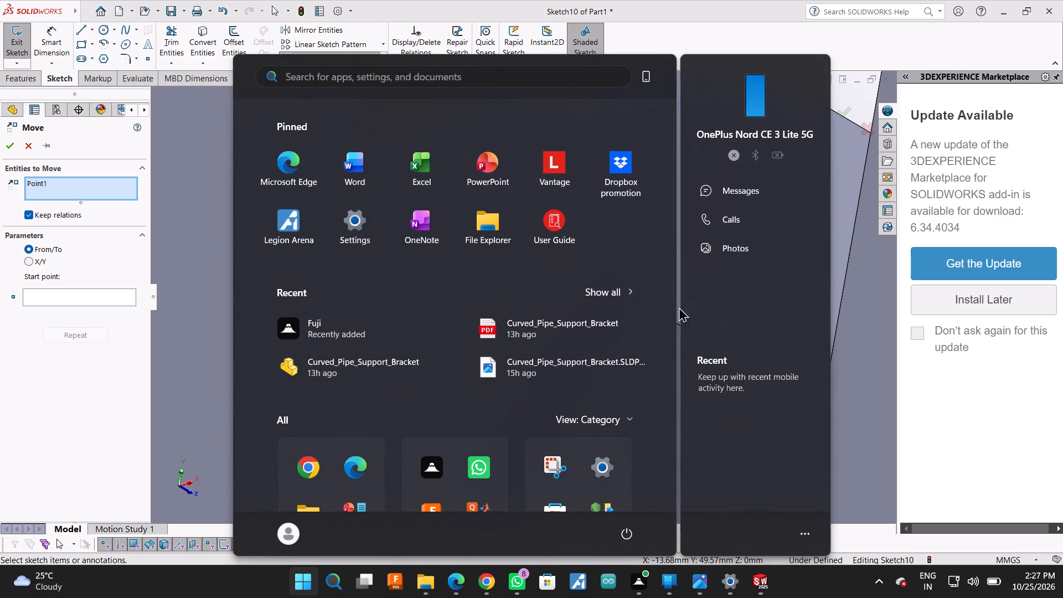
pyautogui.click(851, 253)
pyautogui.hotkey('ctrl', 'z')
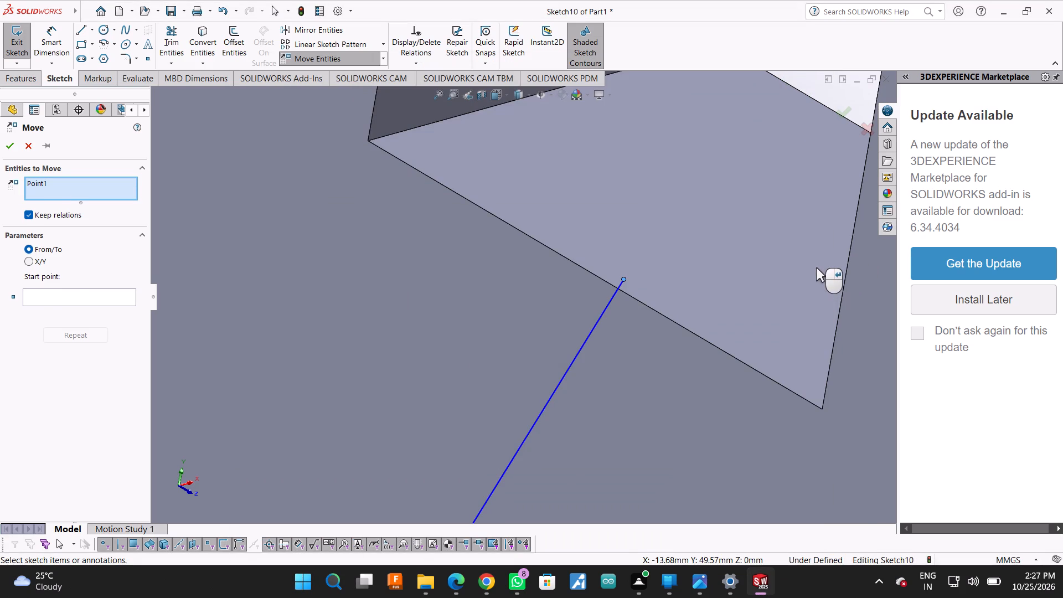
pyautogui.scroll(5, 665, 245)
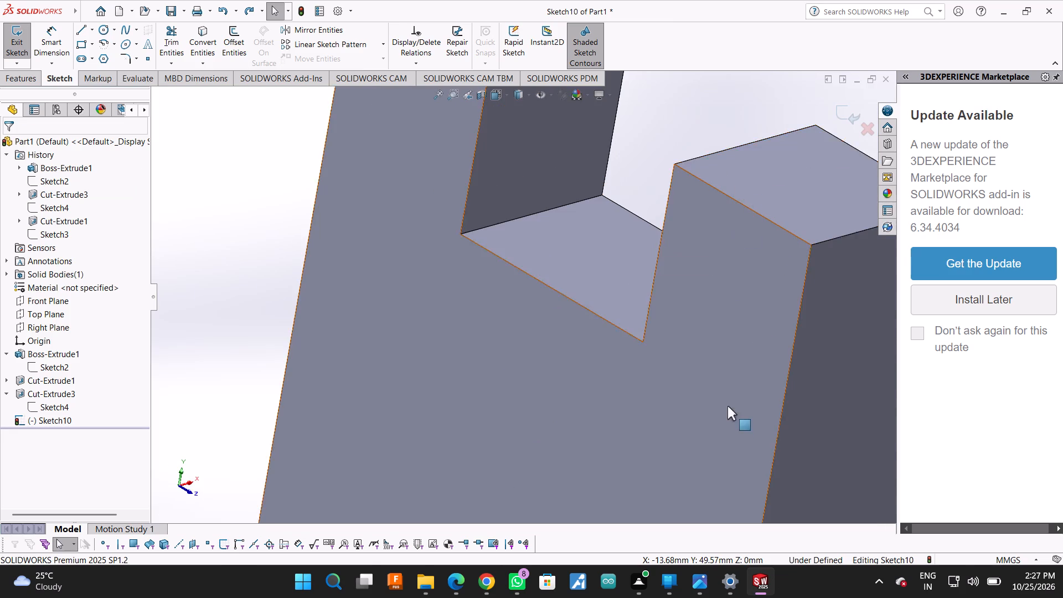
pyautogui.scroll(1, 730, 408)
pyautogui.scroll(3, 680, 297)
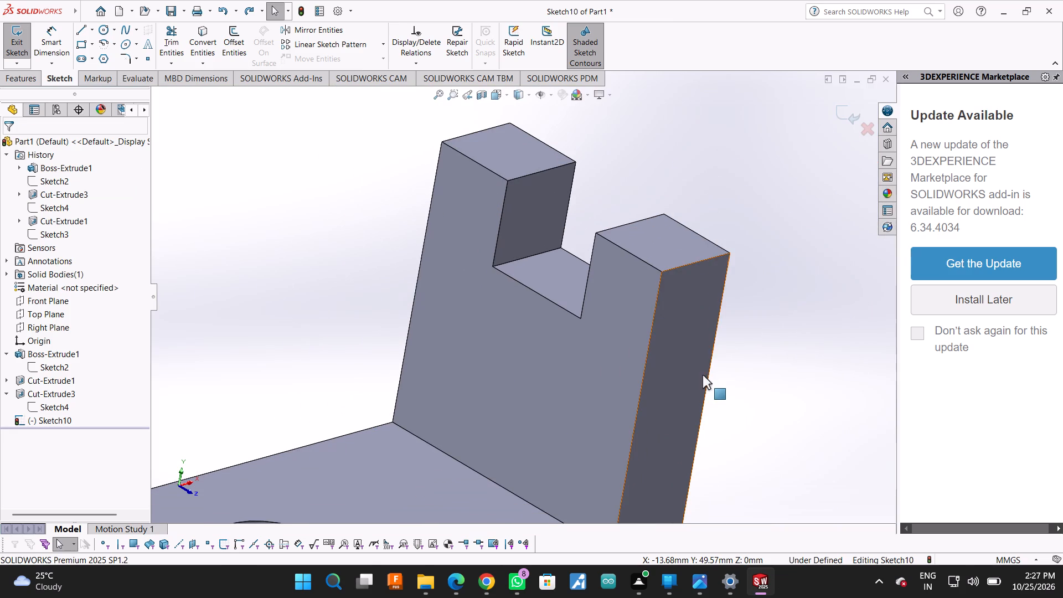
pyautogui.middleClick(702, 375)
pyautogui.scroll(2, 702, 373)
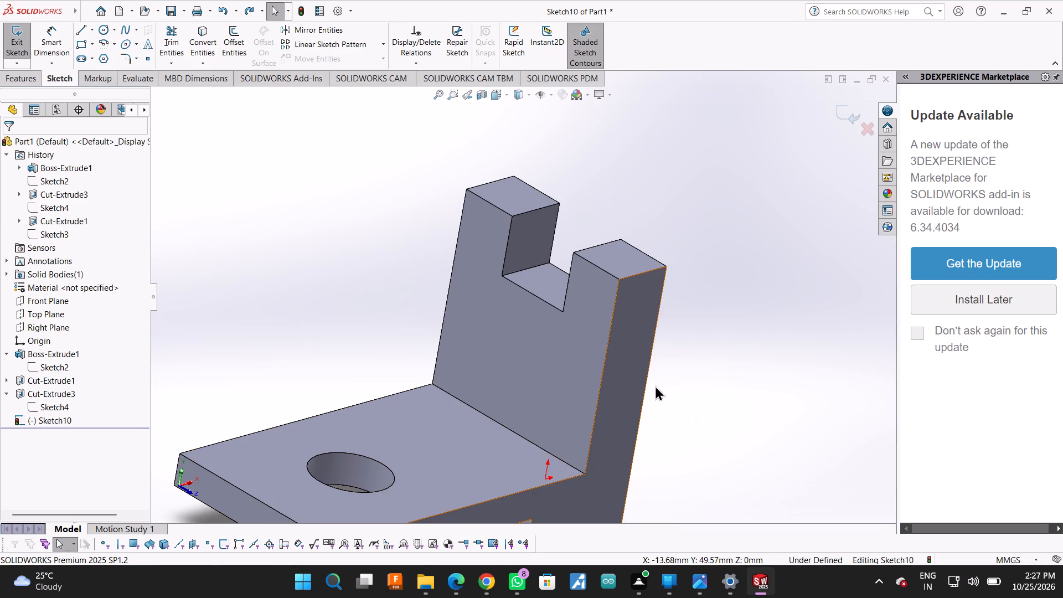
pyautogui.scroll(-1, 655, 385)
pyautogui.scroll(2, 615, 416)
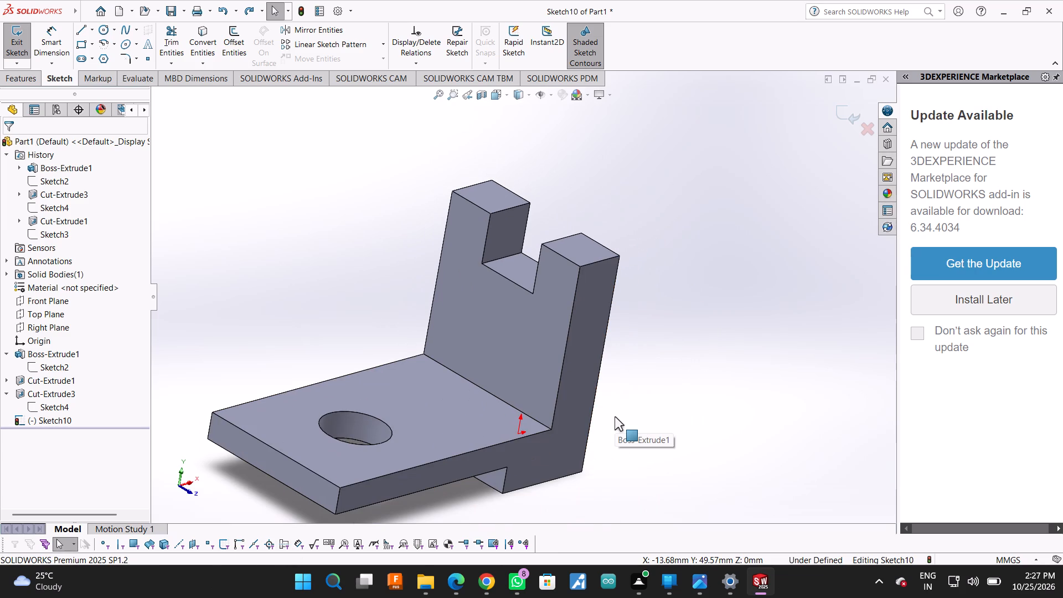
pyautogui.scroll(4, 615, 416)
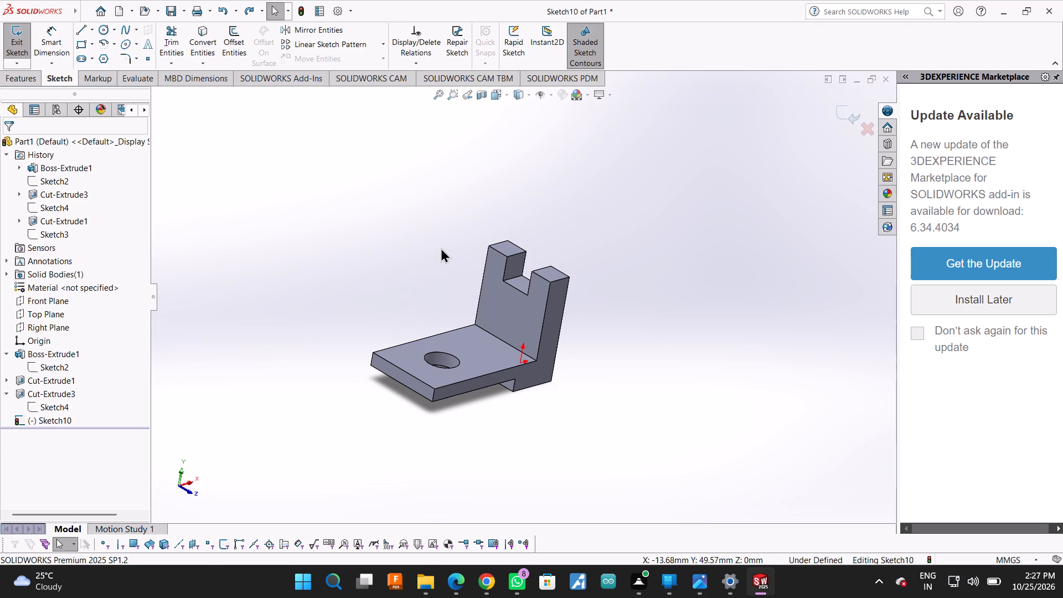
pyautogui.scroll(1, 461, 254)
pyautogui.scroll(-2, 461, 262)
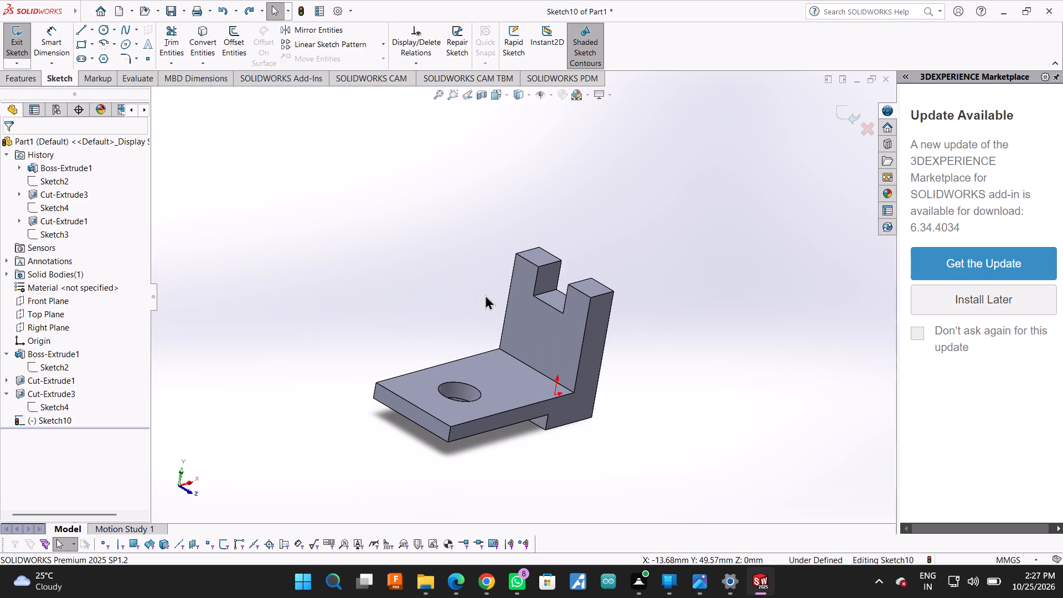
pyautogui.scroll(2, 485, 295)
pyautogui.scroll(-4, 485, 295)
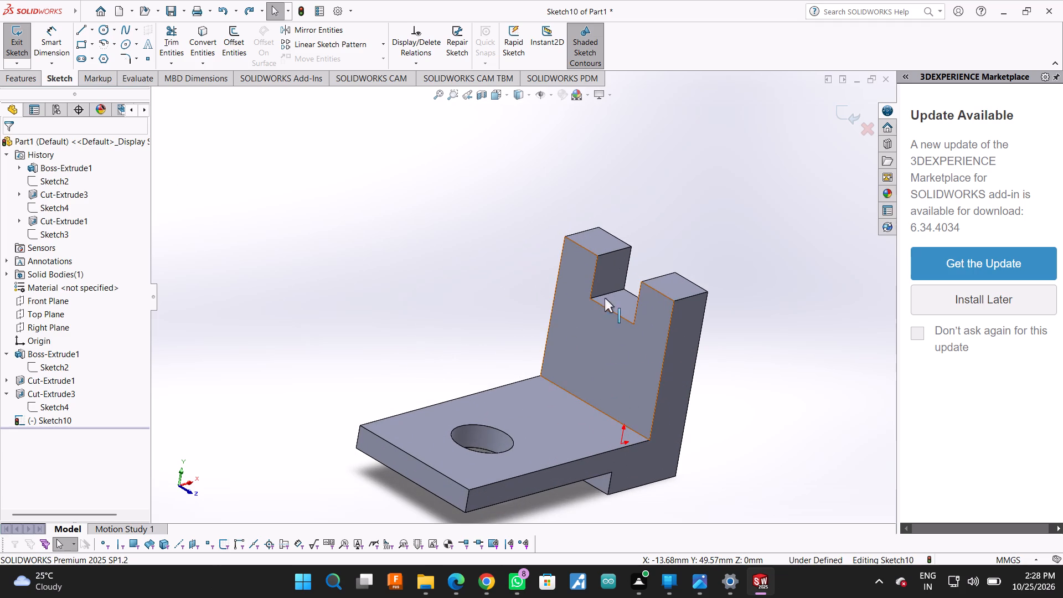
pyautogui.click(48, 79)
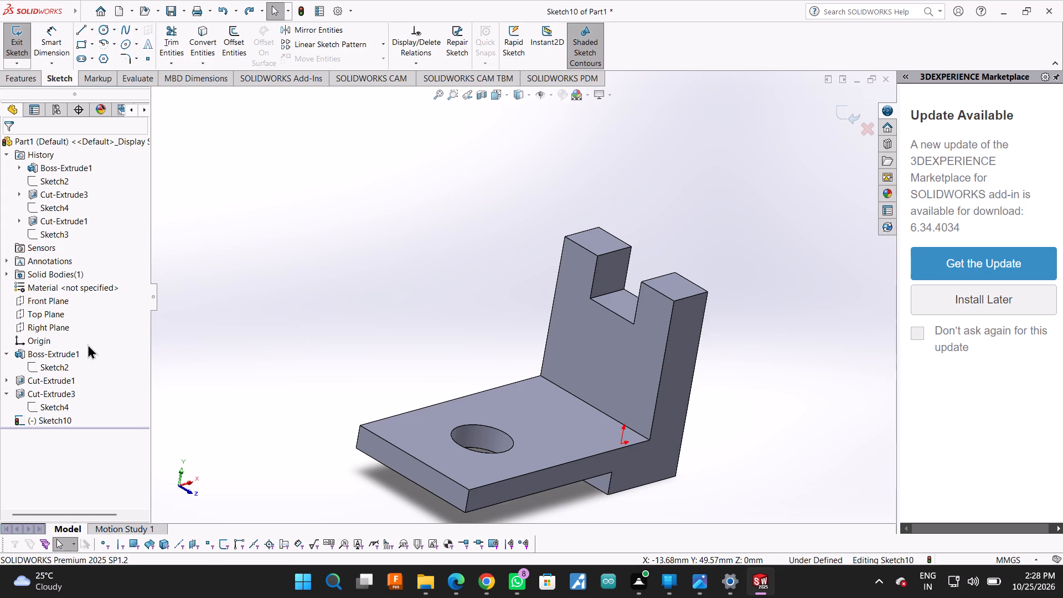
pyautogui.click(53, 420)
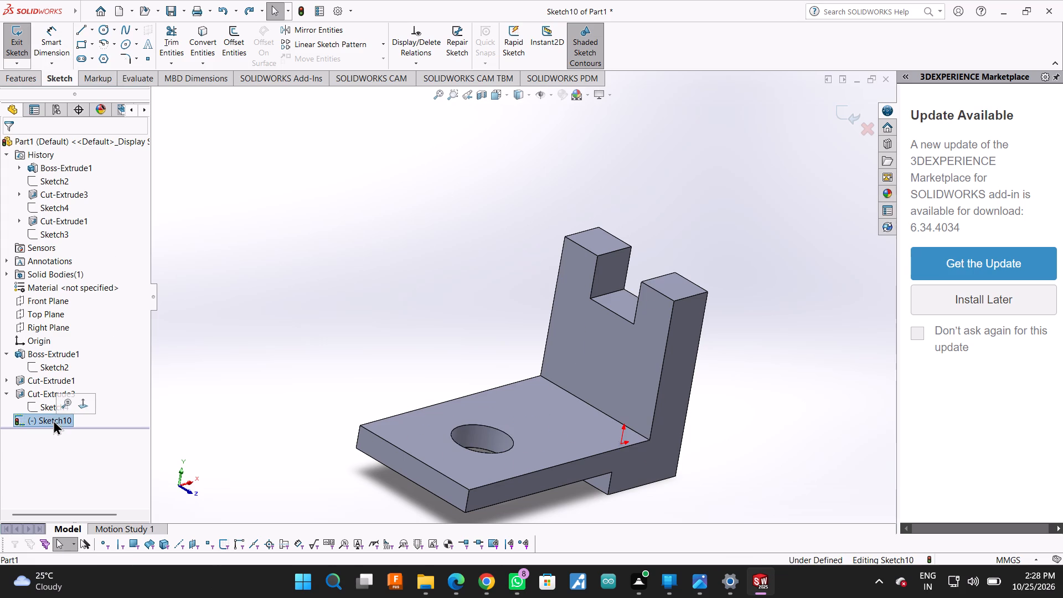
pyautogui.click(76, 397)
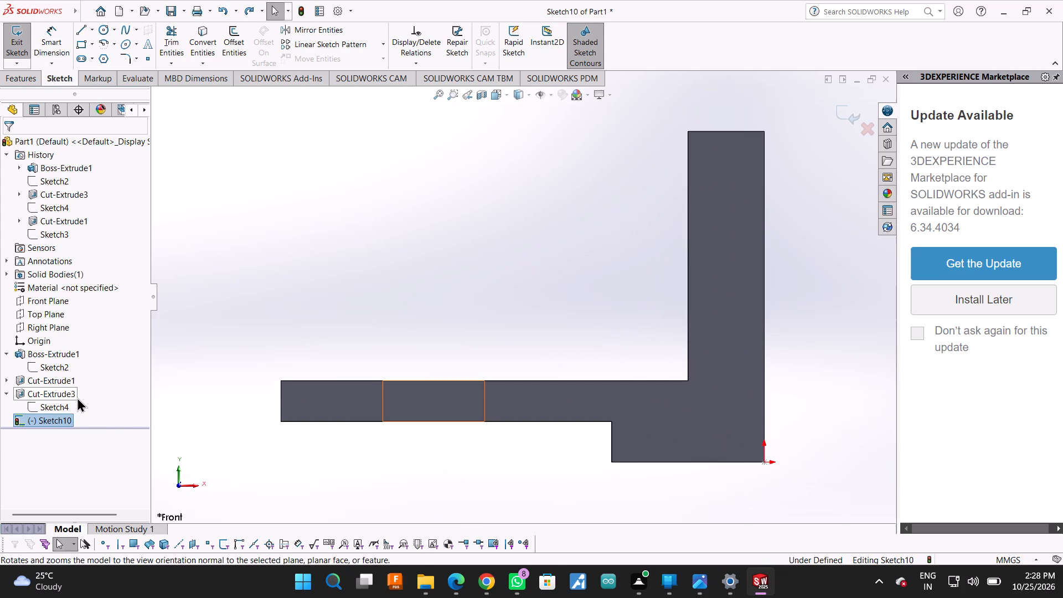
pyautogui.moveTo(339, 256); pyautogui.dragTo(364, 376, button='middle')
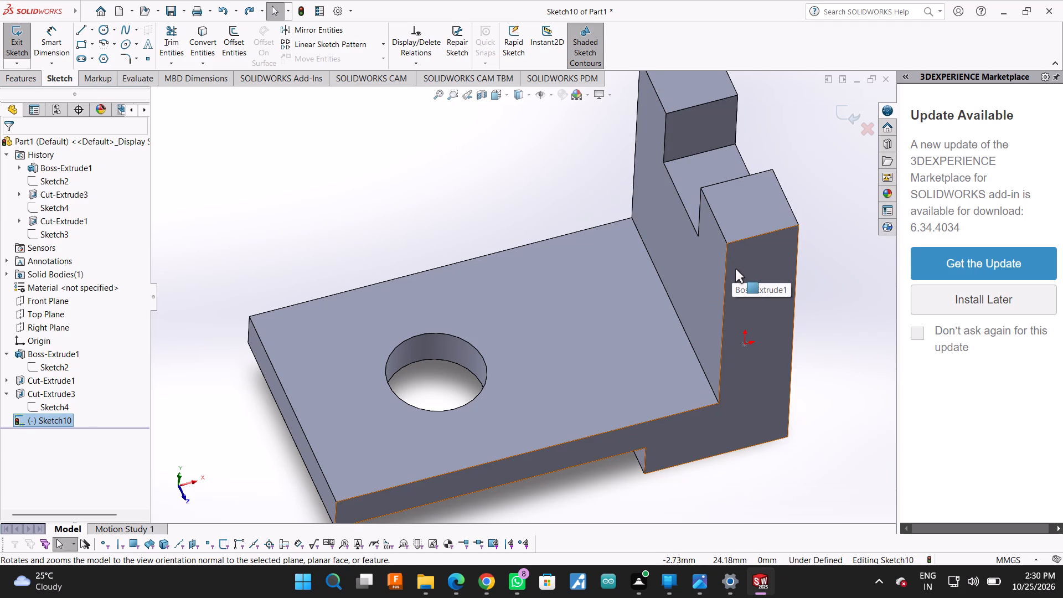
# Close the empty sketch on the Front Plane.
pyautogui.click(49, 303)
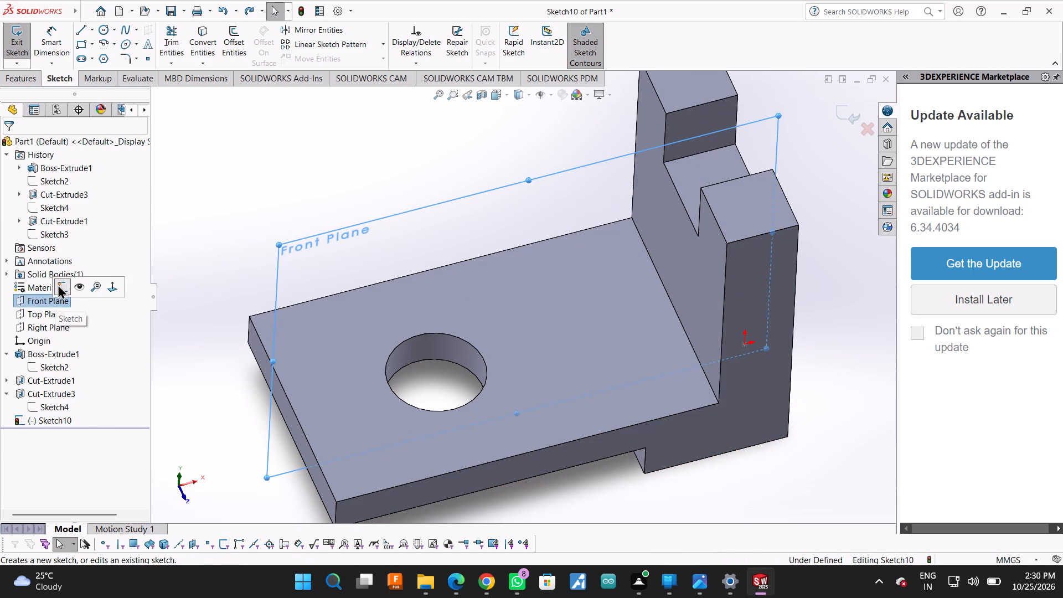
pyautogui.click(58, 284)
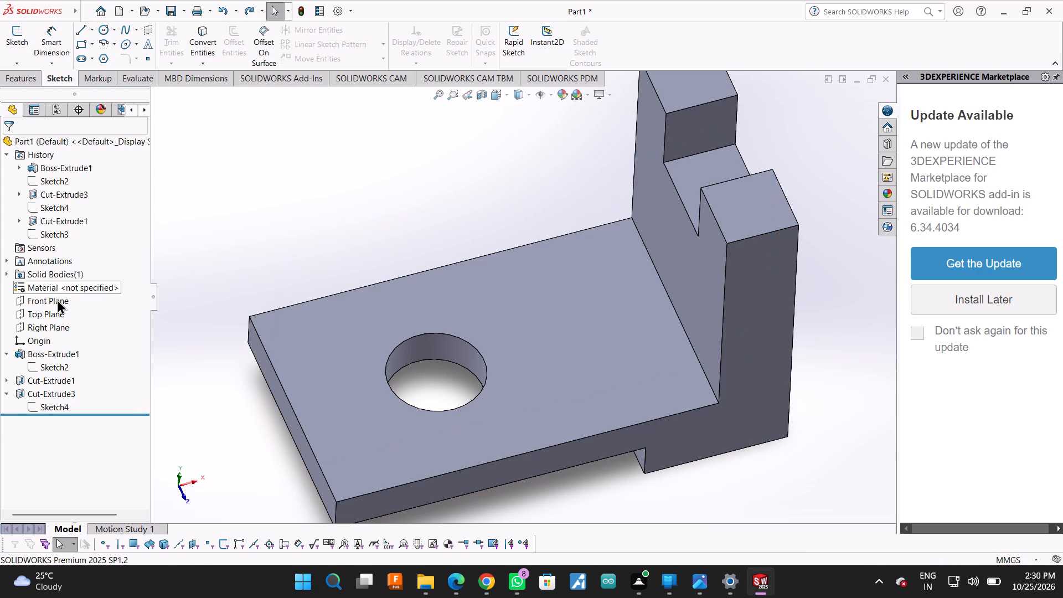
# Open a new sketch on the Front Plane with the Line tool, viewed normal to the plane.
pyautogui.click(57, 299)
pyautogui.click(115, 282)
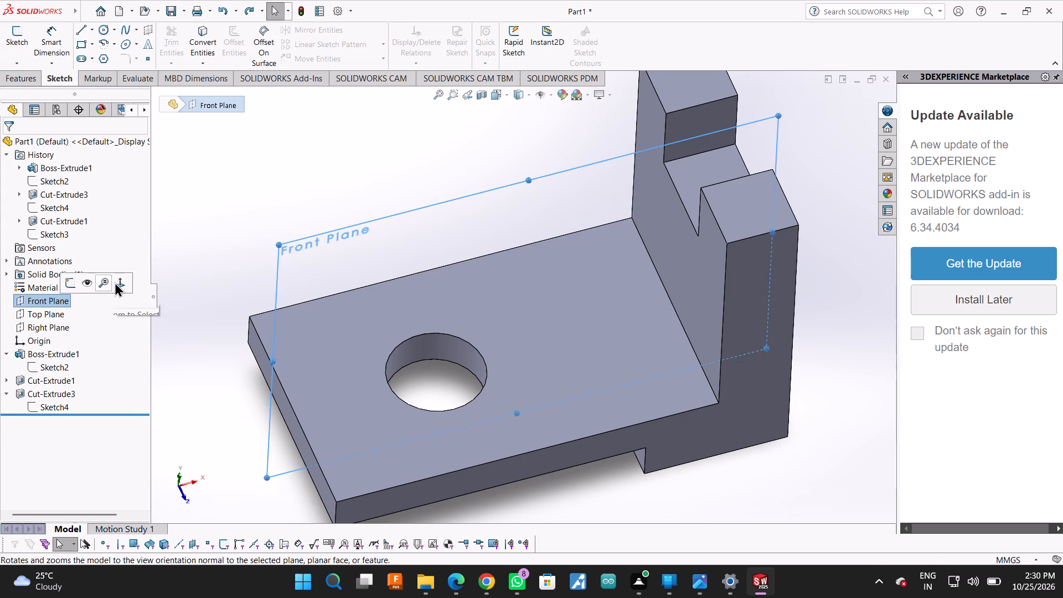
pyautogui.click(55, 302)
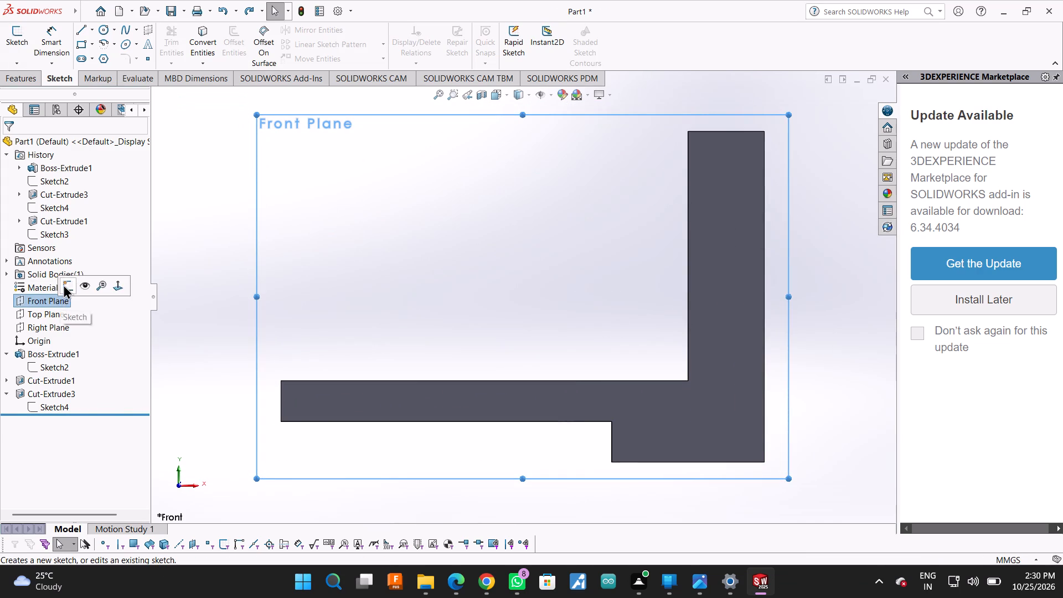
pyautogui.click(64, 283)
pyautogui.click(162, 109)
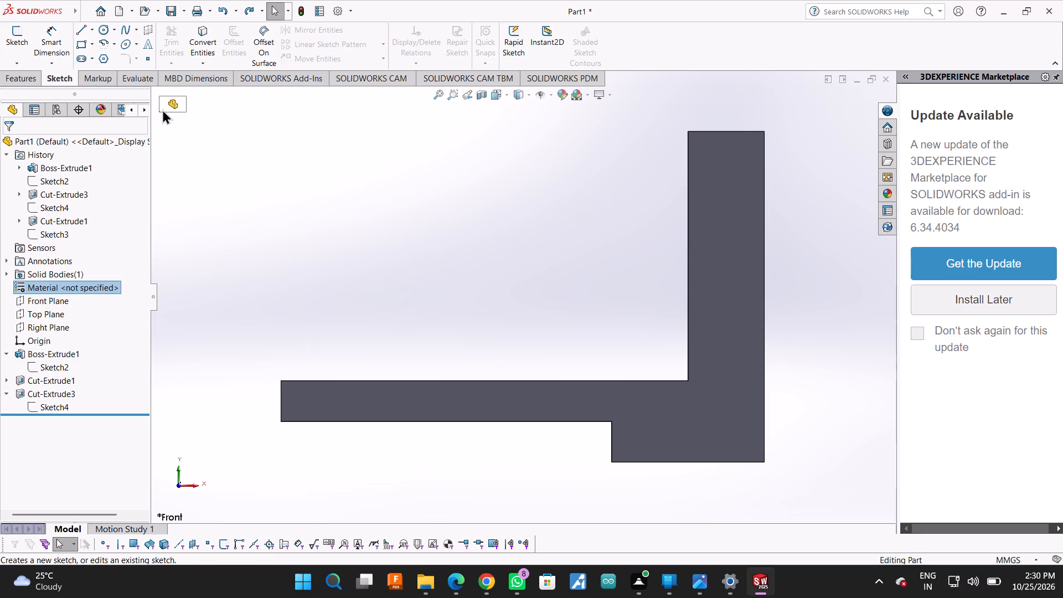
pyautogui.click(203, 104)
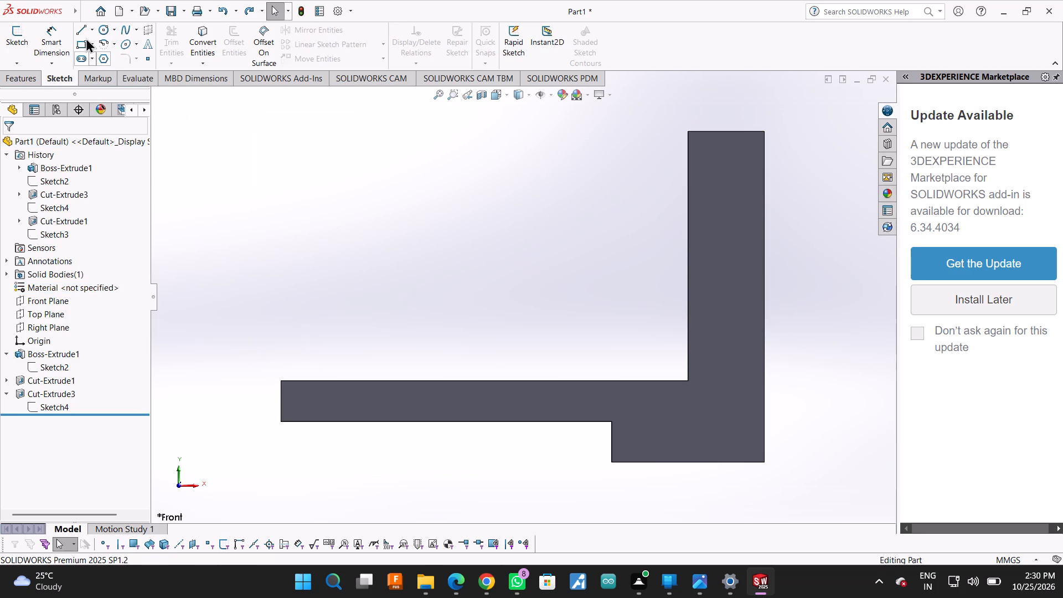
pyautogui.click(73, 32)
pyautogui.click(78, 34)
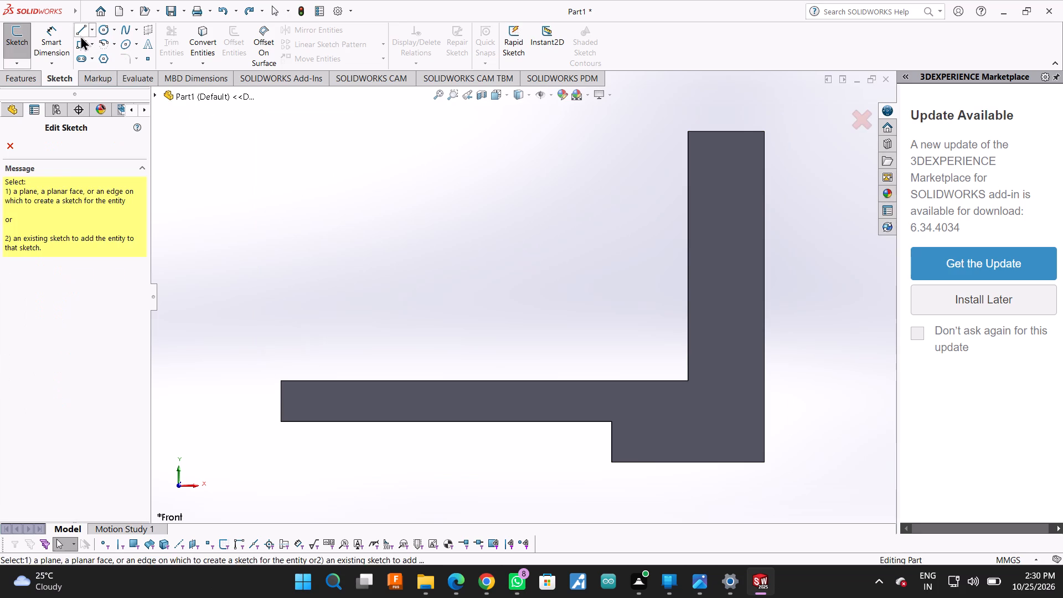
pyautogui.click(171, 96)
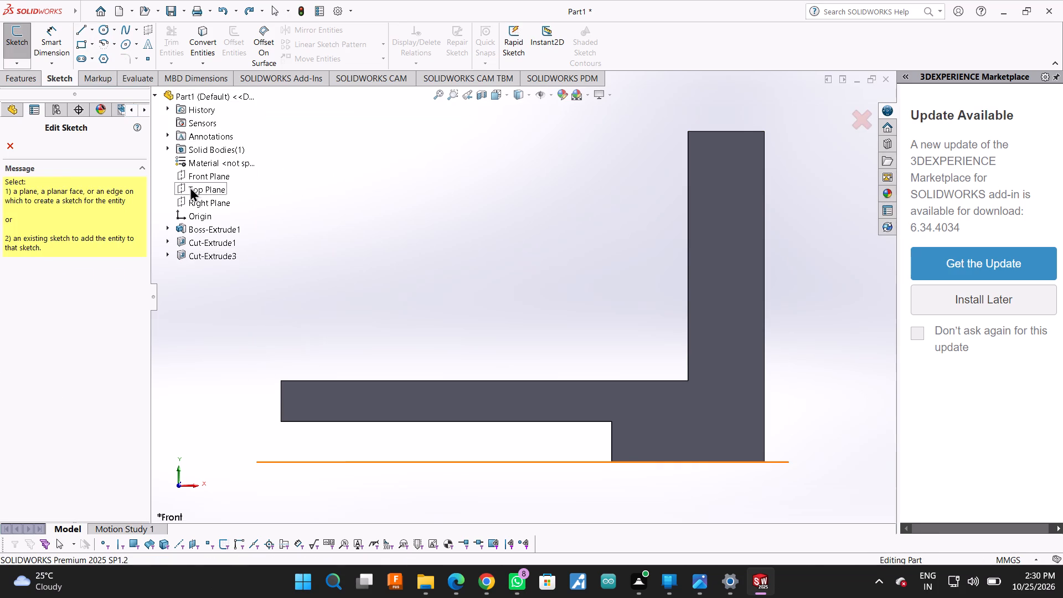
pyautogui.click(194, 179)
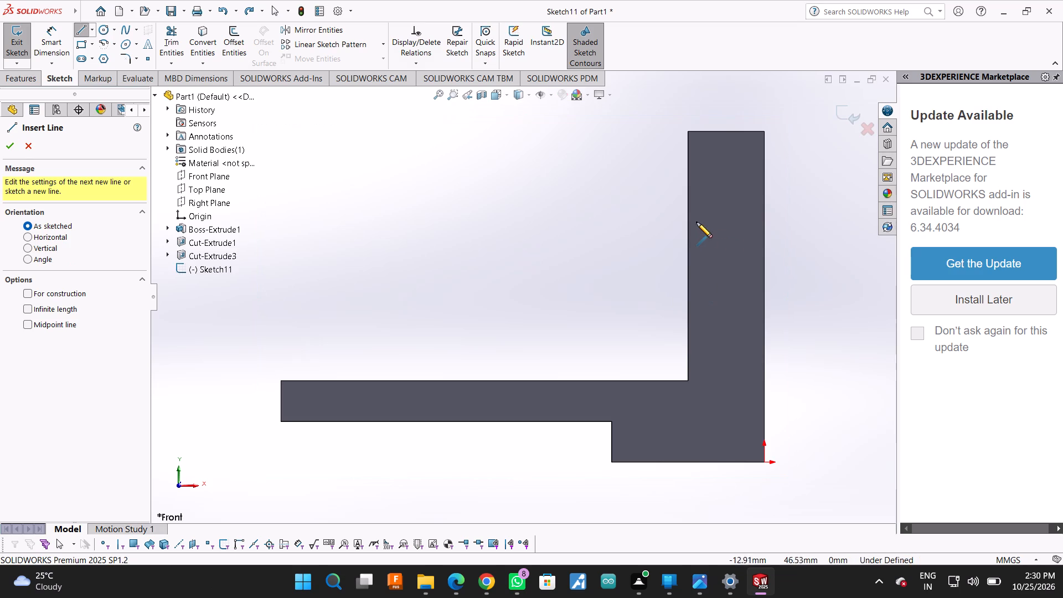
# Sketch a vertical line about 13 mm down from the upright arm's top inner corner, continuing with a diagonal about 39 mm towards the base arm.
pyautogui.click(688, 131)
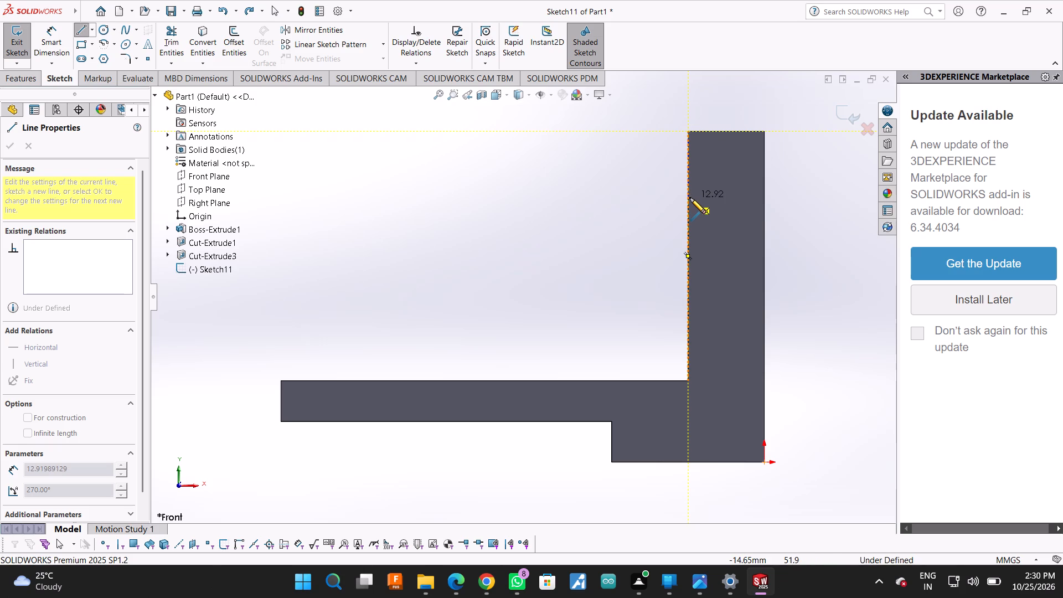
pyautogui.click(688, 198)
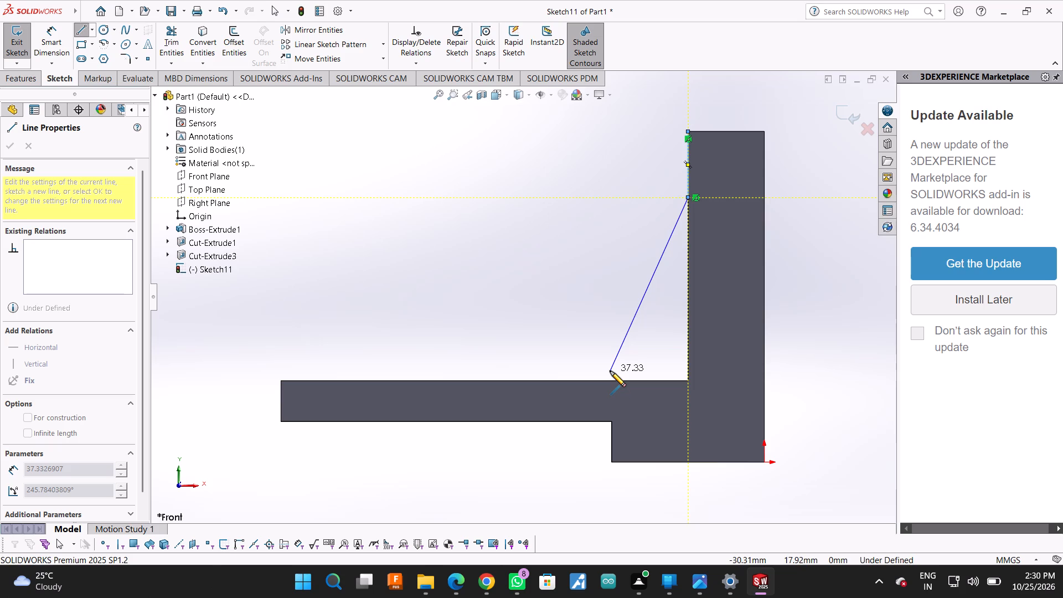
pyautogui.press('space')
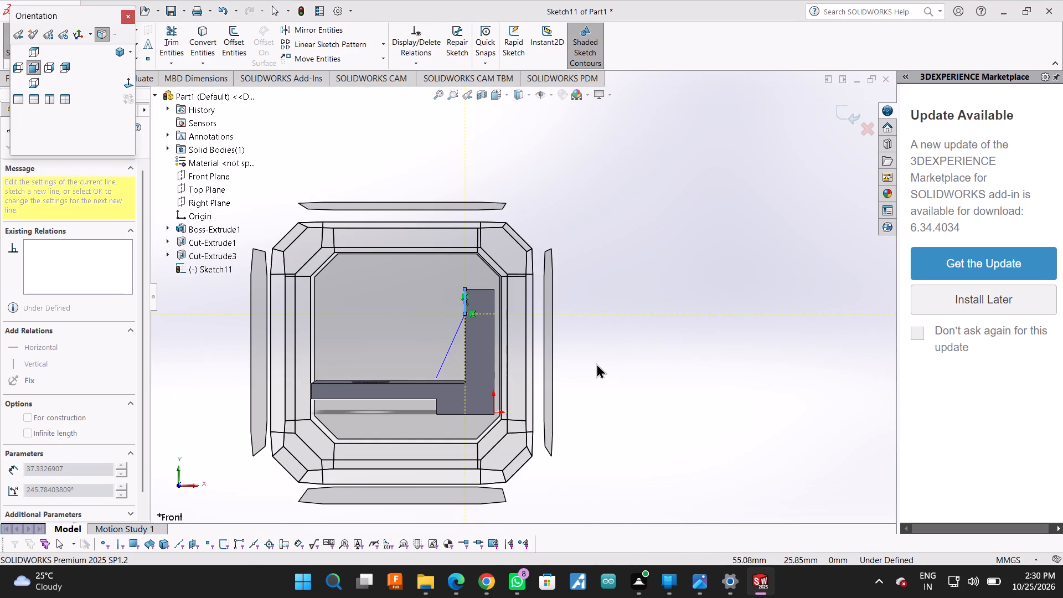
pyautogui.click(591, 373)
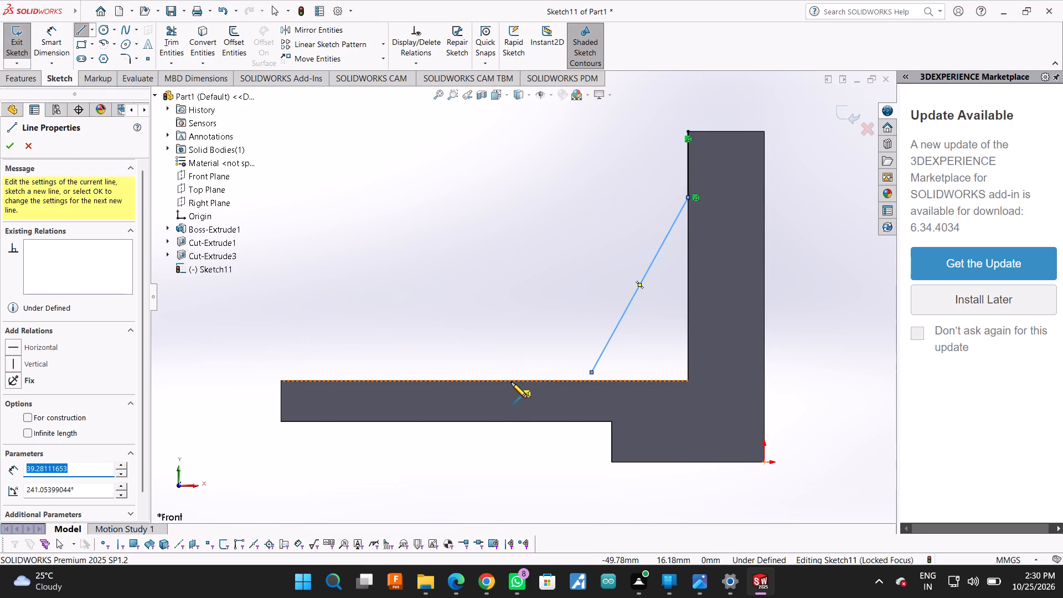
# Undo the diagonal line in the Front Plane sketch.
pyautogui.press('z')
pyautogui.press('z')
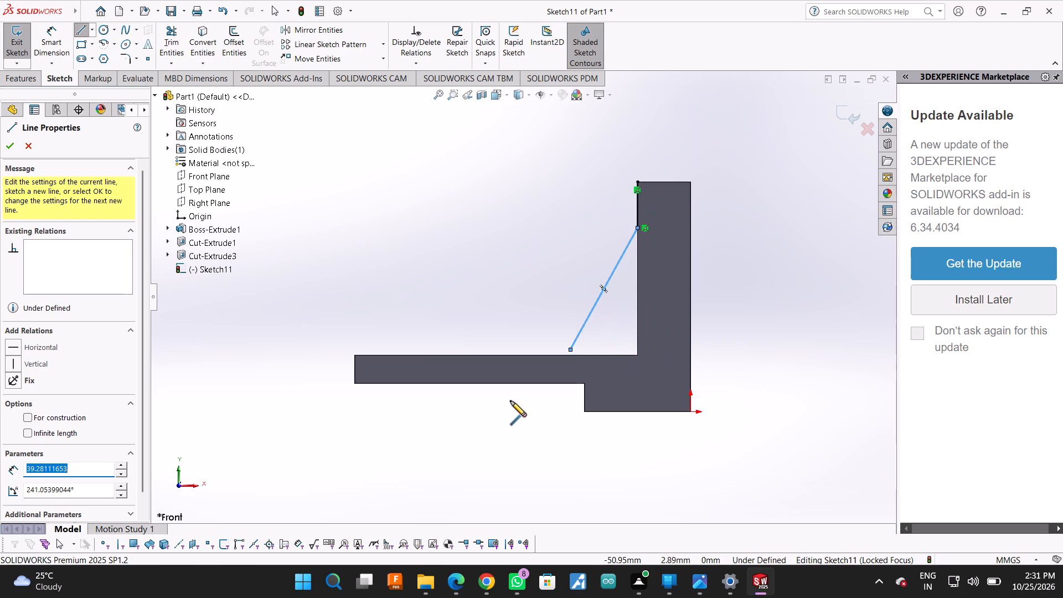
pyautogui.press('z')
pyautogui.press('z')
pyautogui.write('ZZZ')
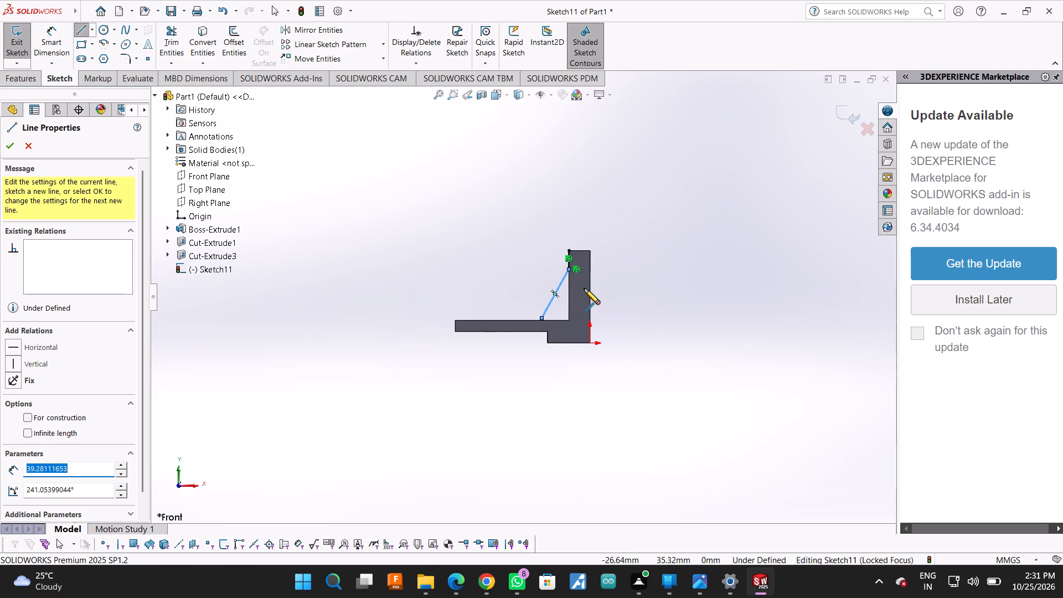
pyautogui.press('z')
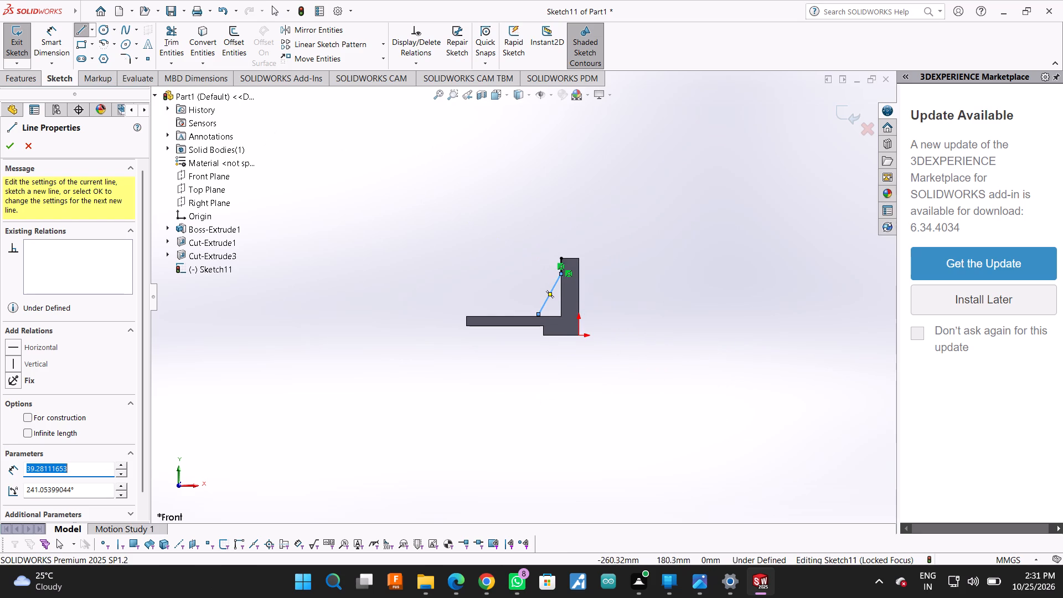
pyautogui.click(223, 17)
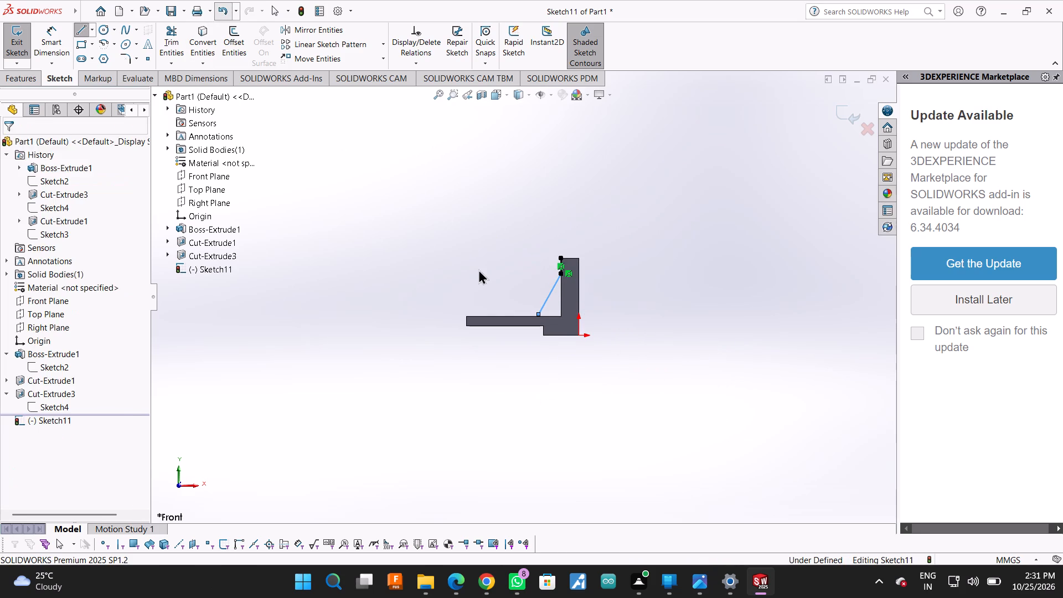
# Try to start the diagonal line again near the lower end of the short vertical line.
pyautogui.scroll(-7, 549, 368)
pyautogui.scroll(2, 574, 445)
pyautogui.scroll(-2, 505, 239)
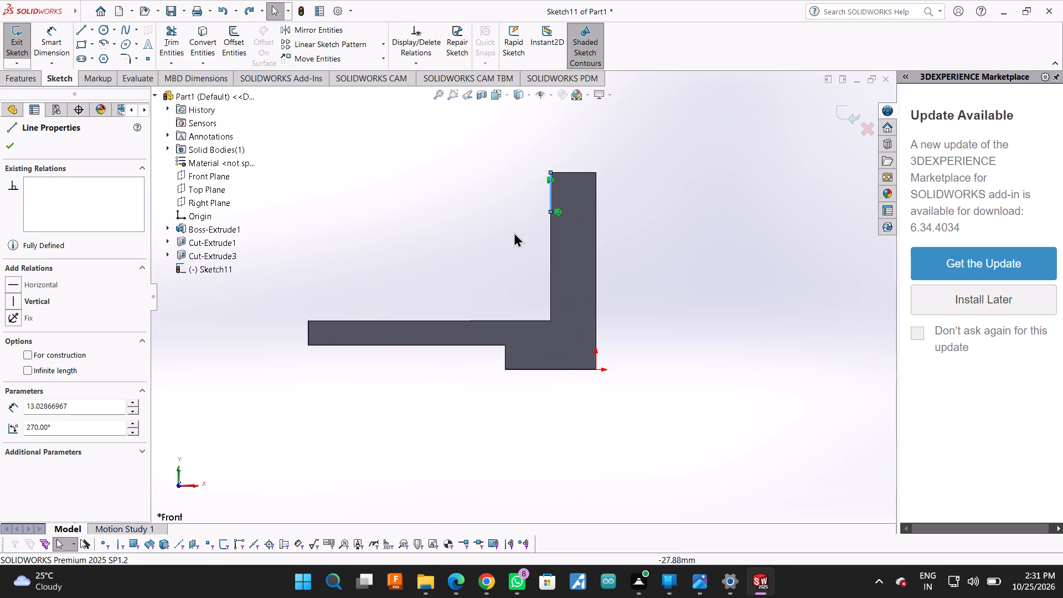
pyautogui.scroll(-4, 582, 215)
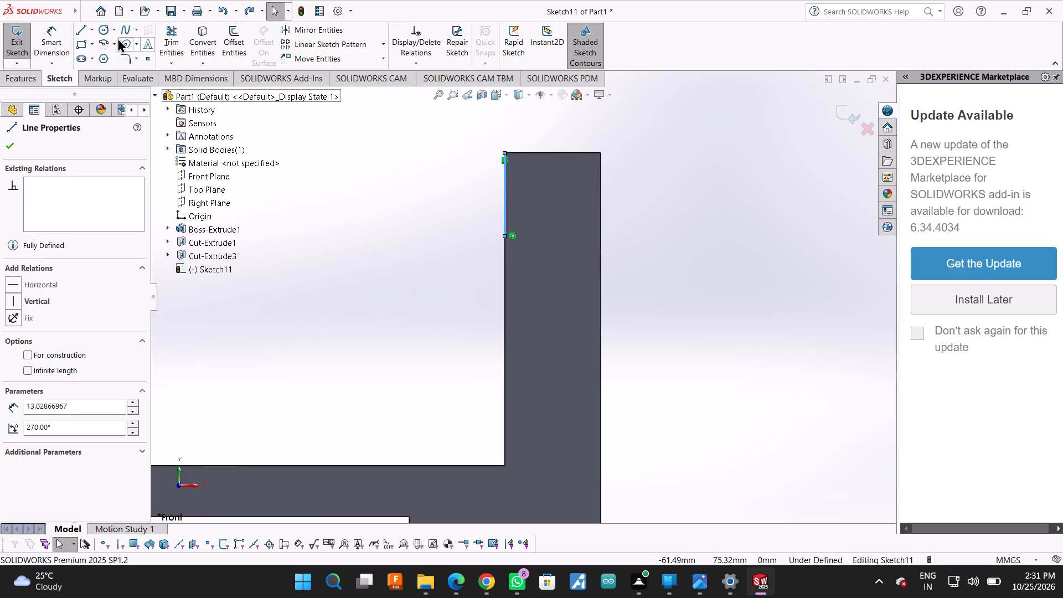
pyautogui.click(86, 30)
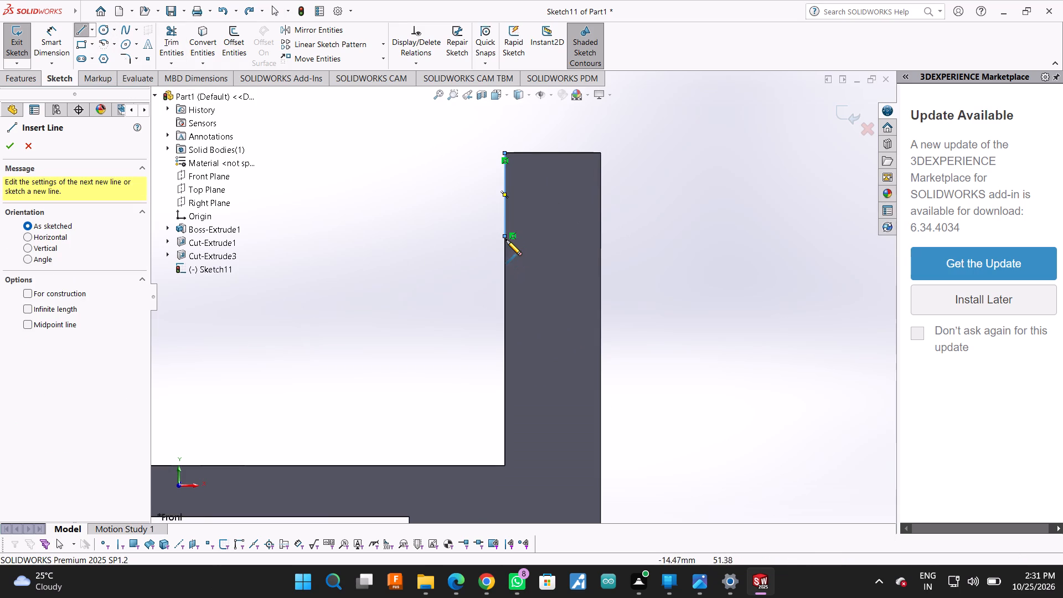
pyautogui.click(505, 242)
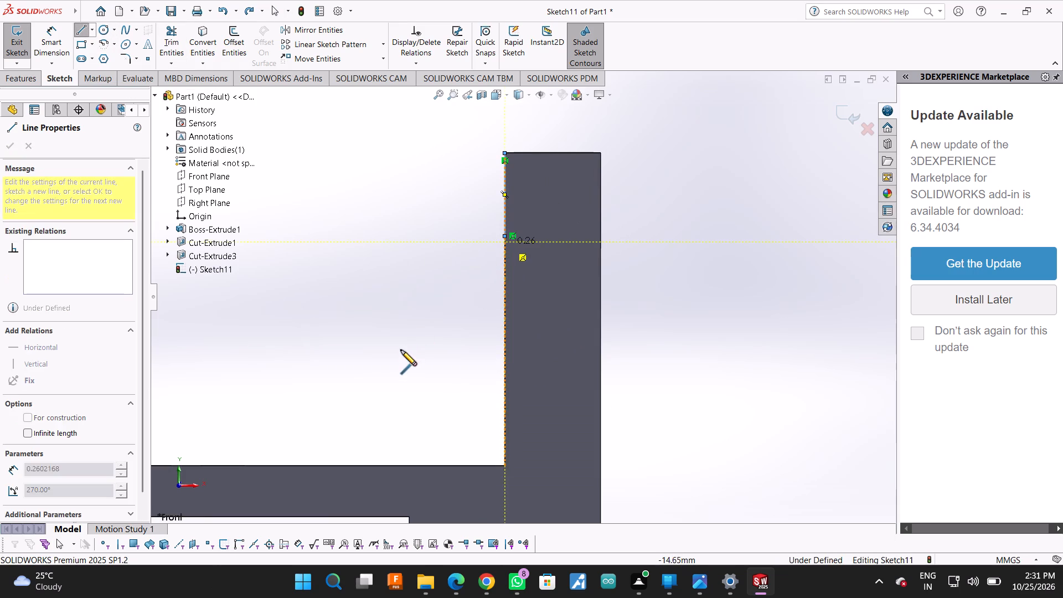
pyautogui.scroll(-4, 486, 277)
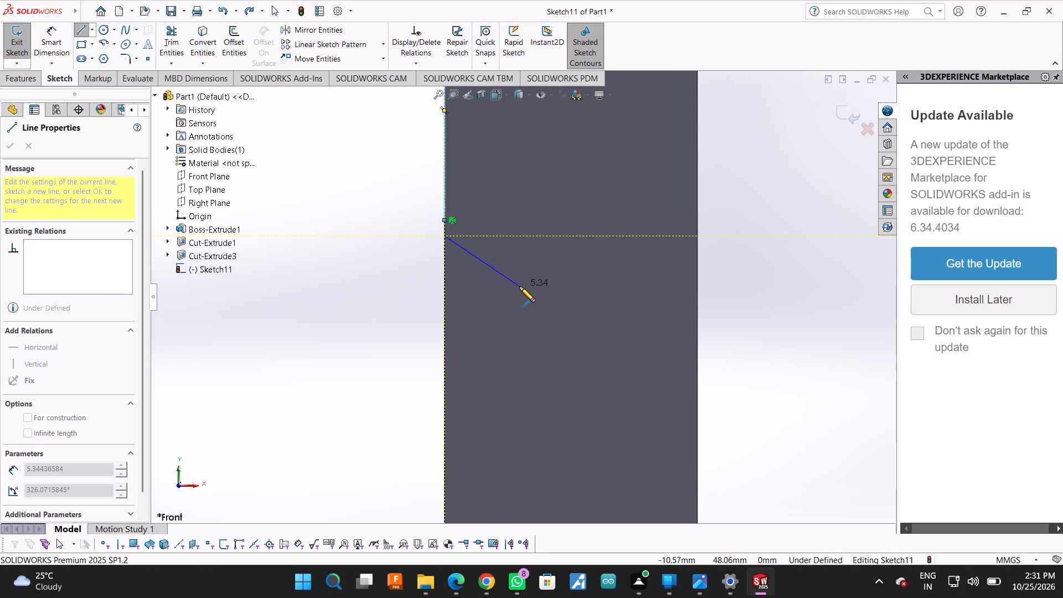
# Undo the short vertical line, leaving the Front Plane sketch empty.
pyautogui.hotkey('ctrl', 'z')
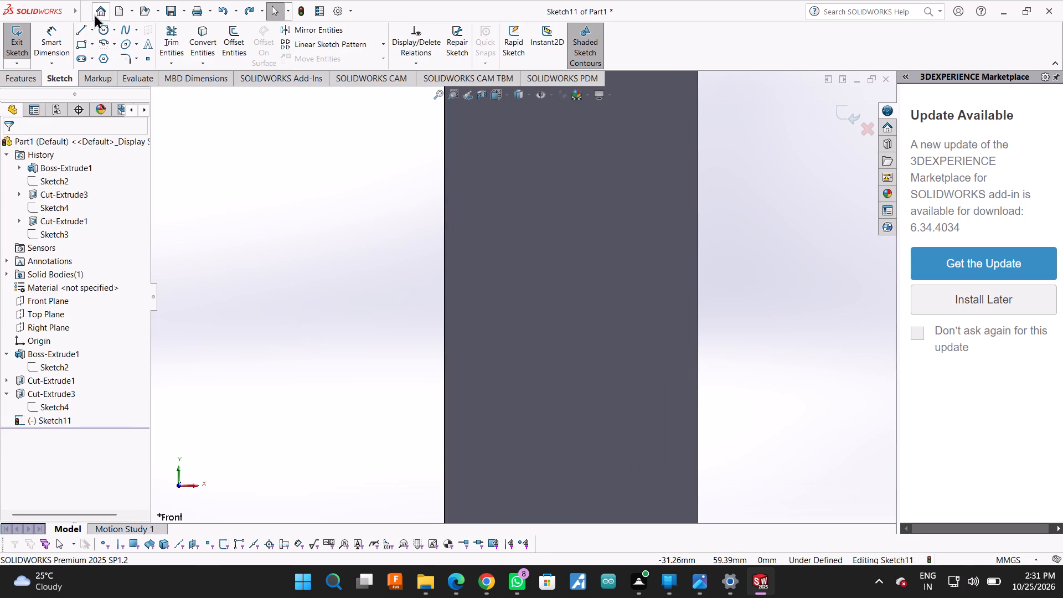
# Sketch a 15 mm vertical line down from the upright arm's top inner corner along its inner edge.
pyautogui.click(81, 20)
pyautogui.scroll(1, 488, 291)
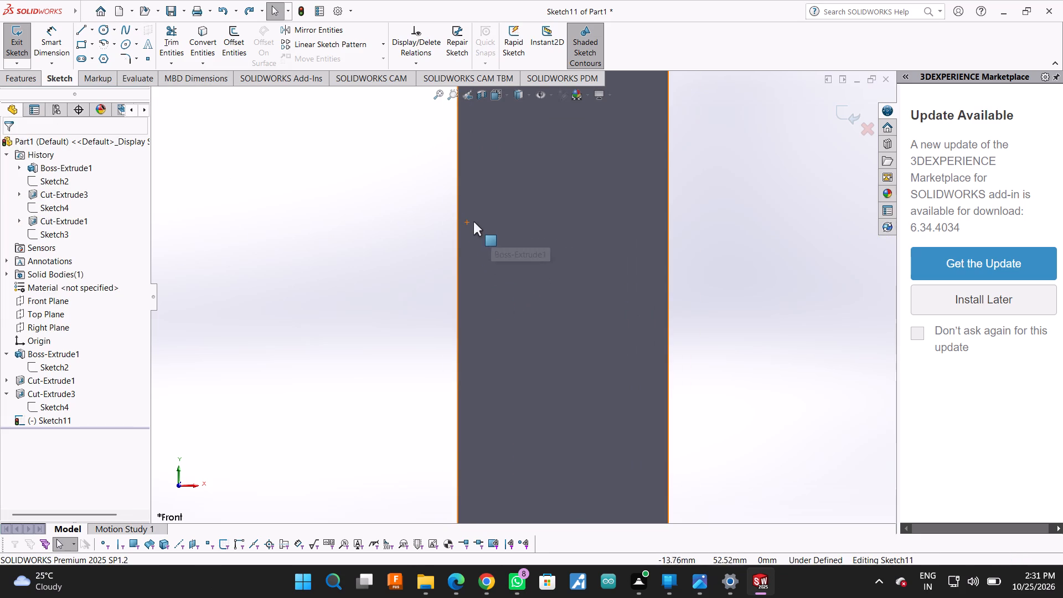
pyautogui.scroll(3, 402, 547)
pyautogui.scroll(4, 438, 426)
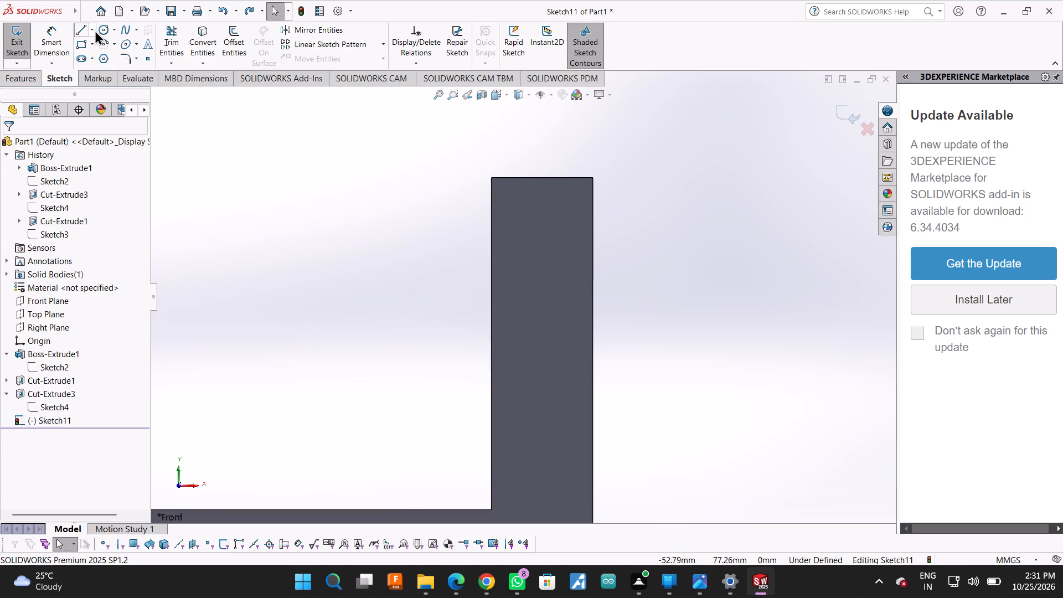
pyautogui.click(75, 30)
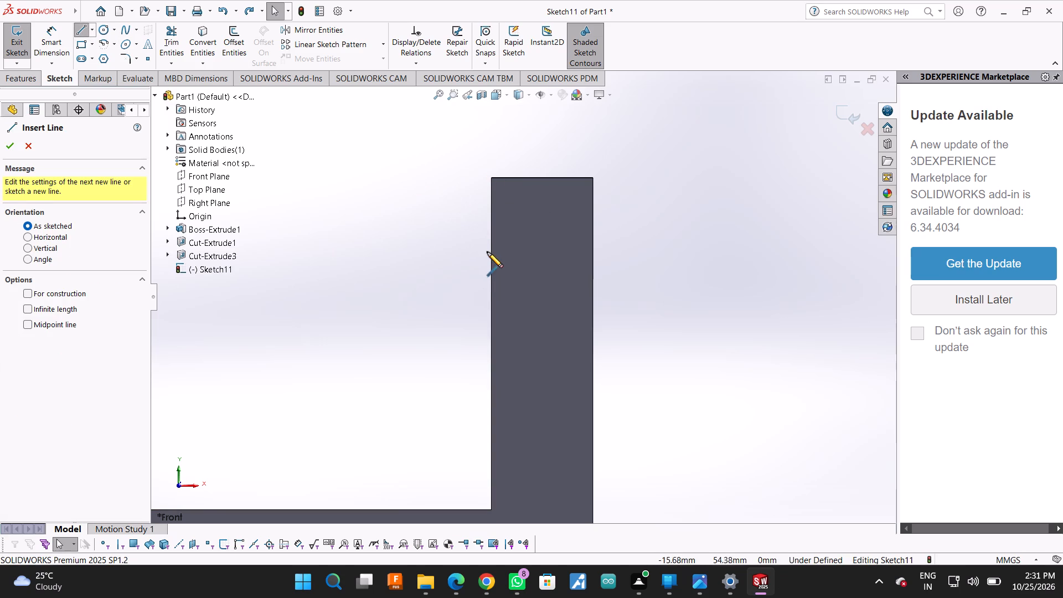
pyautogui.click(494, 177)
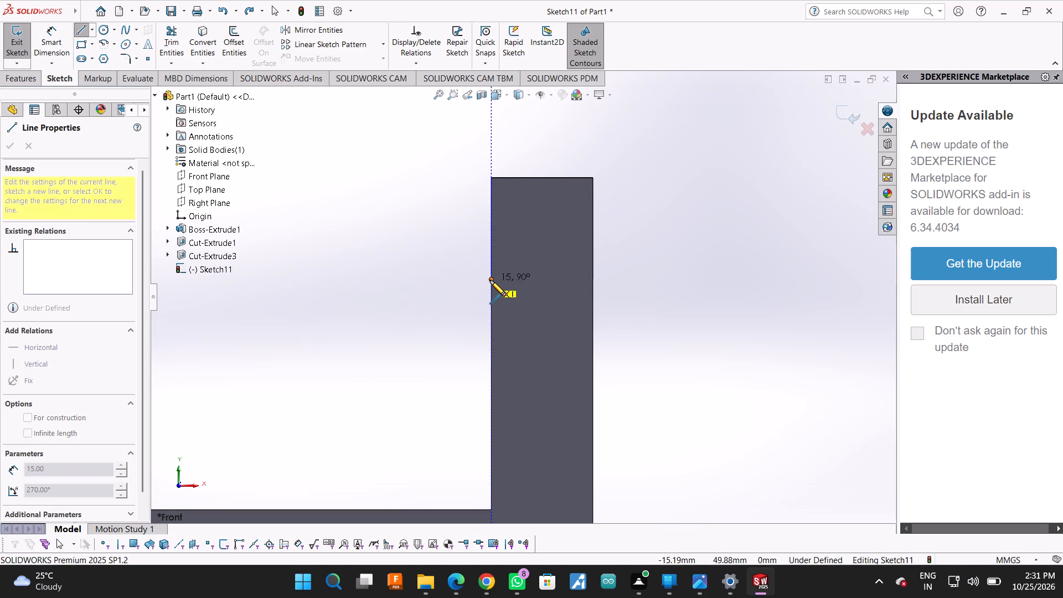
pyautogui.click(490, 280)
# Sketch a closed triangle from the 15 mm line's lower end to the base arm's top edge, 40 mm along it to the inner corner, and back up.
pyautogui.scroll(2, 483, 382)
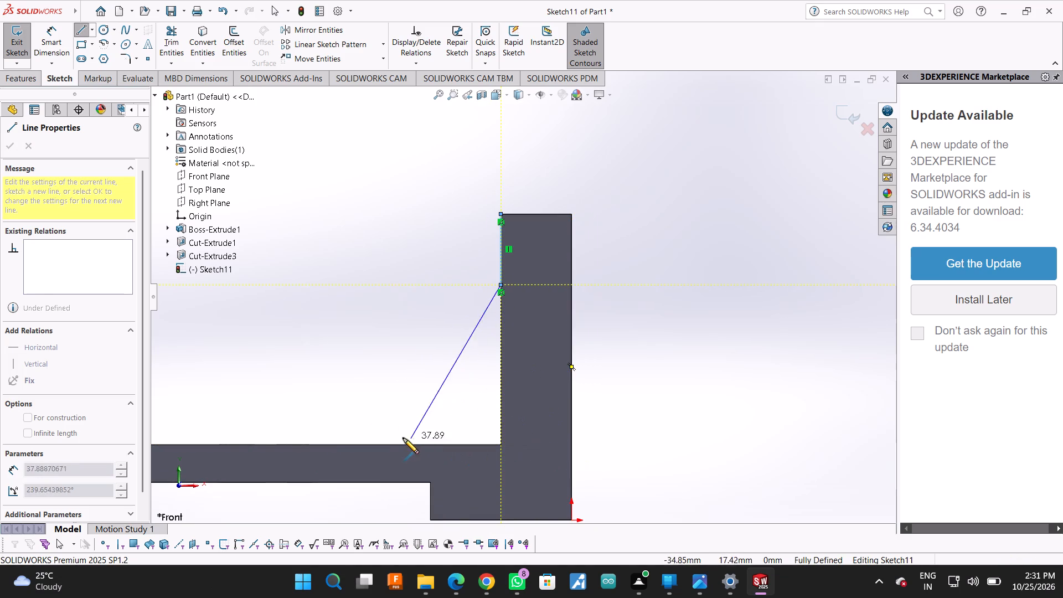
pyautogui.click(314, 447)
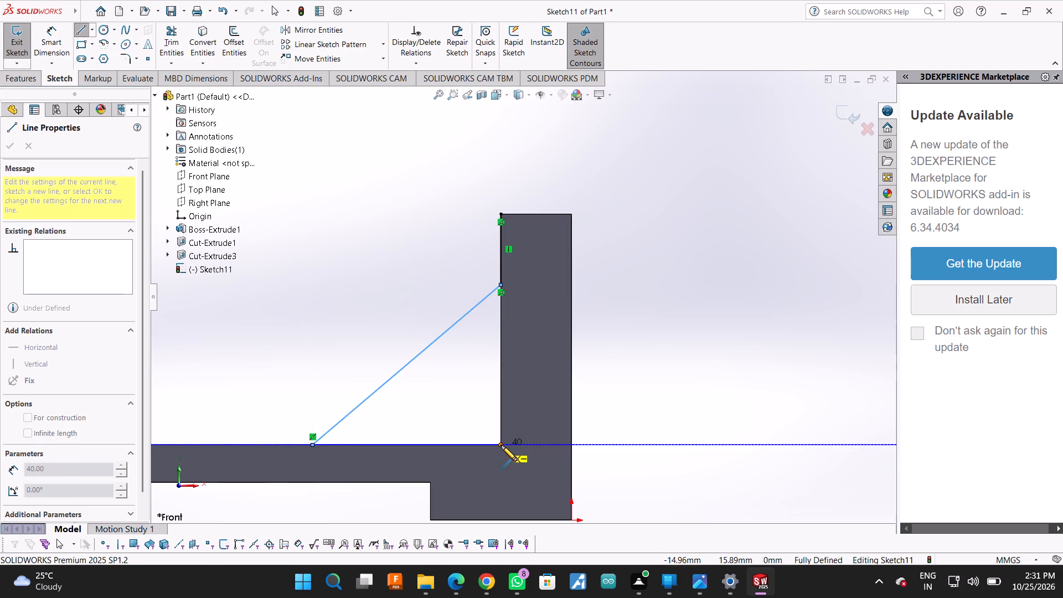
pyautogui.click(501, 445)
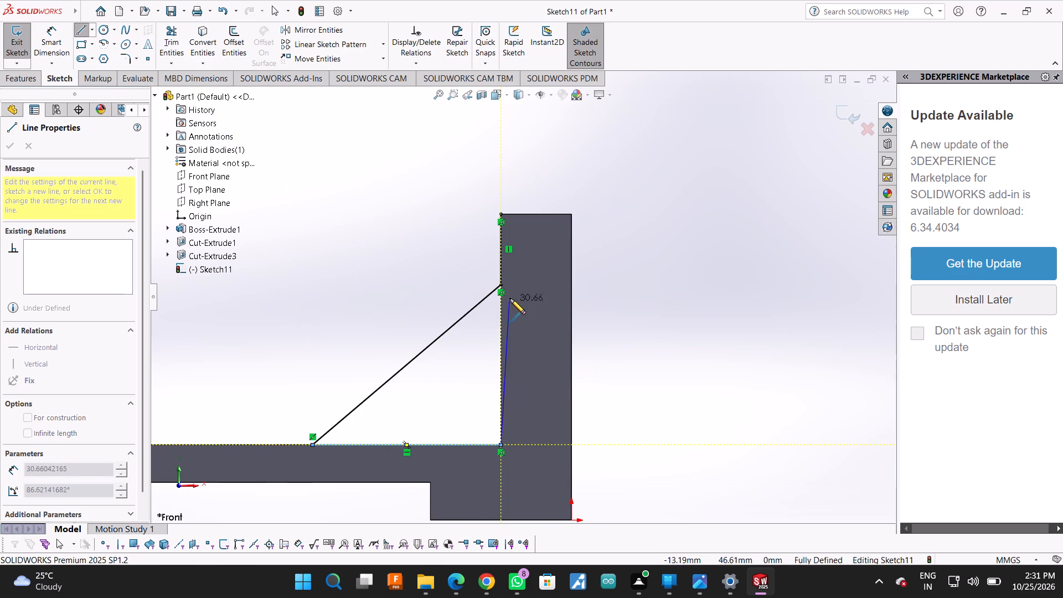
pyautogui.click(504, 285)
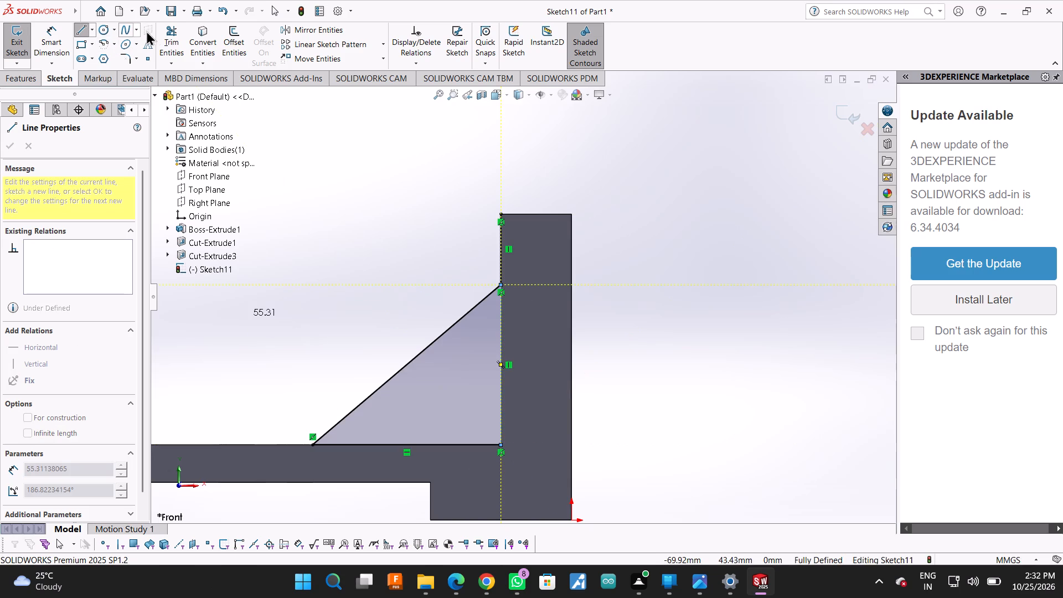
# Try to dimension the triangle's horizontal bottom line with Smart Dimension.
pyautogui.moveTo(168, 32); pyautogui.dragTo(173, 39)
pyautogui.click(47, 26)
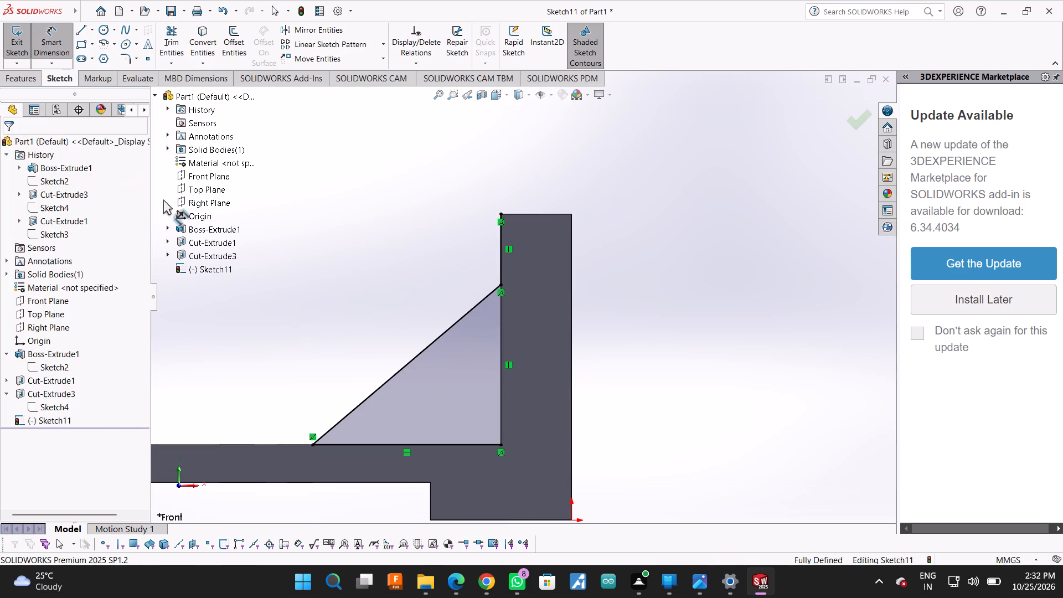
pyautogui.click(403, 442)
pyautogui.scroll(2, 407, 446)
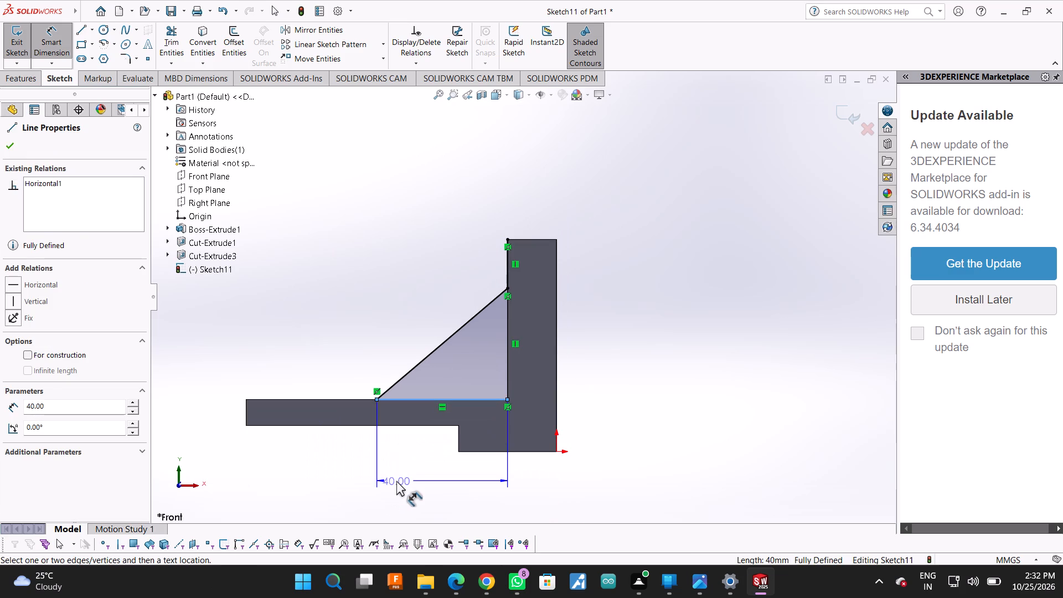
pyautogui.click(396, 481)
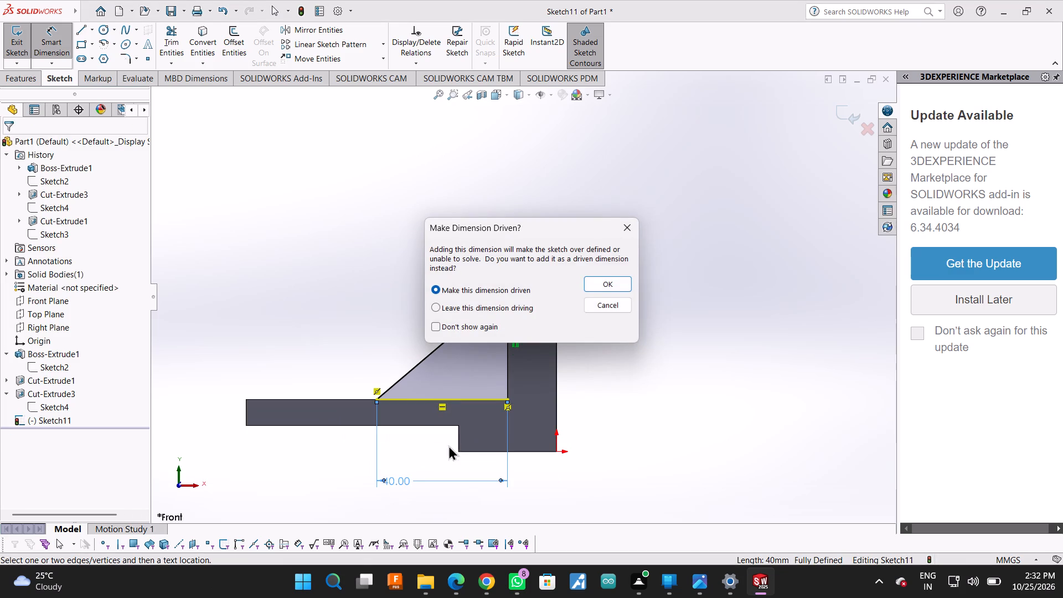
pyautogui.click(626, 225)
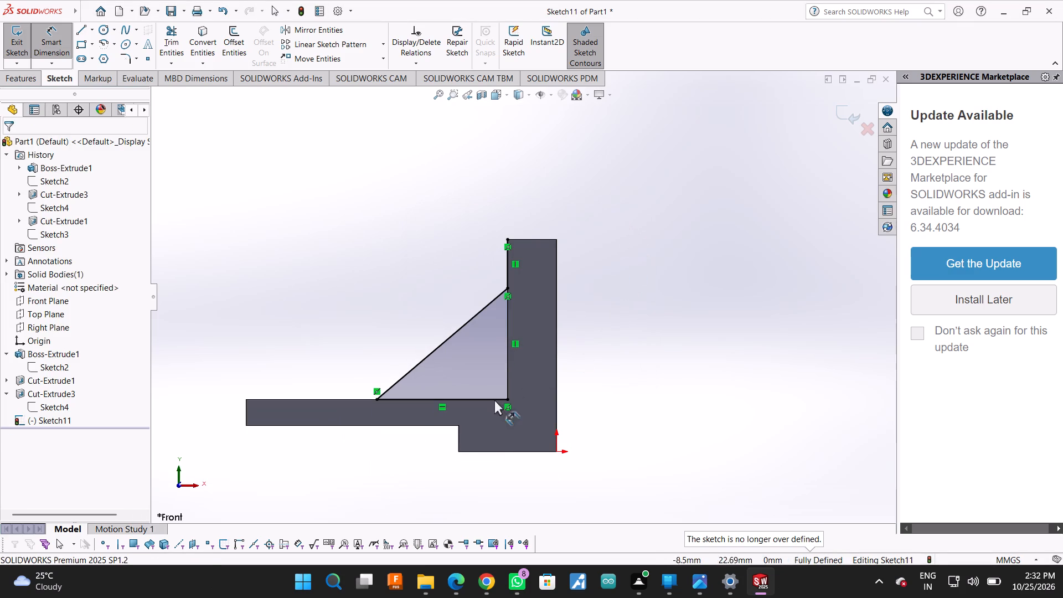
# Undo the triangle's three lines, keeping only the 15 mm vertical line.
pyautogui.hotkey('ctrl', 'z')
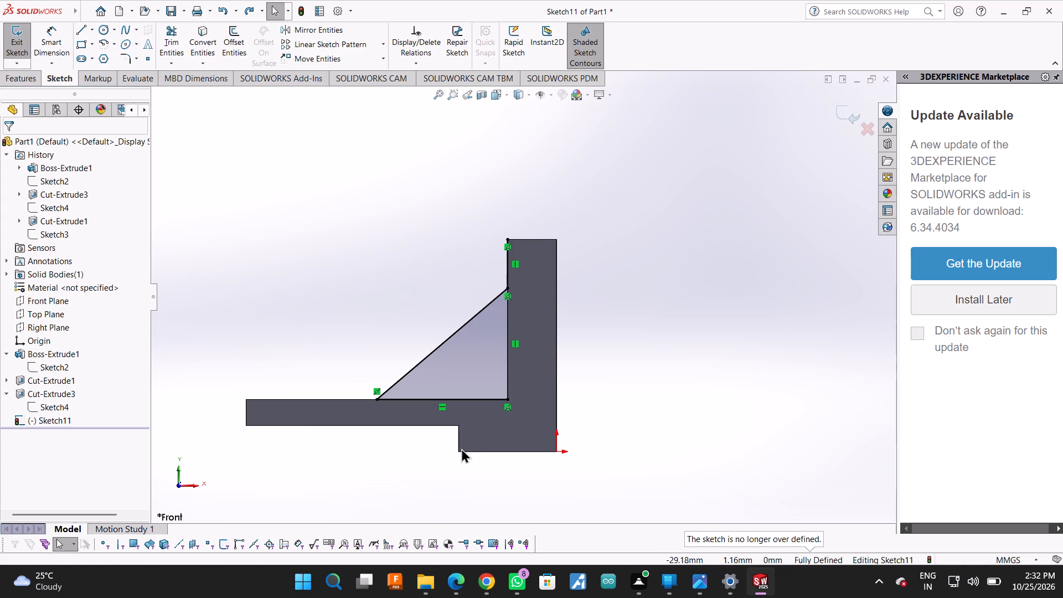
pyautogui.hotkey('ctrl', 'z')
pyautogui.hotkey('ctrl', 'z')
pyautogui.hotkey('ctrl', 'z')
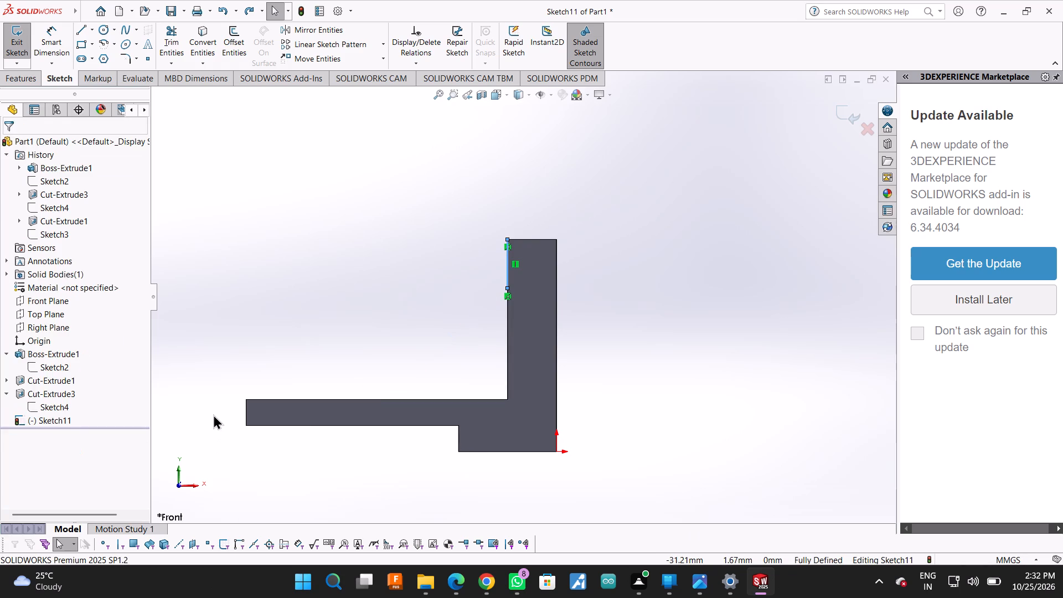
# Sketch a closed triangle from the 15 mm line's lower end to the base arm's top edge, about 36 mm along it to the inner corner, and back up.
pyautogui.moveTo(74, 32); pyautogui.dragTo(76, 38)
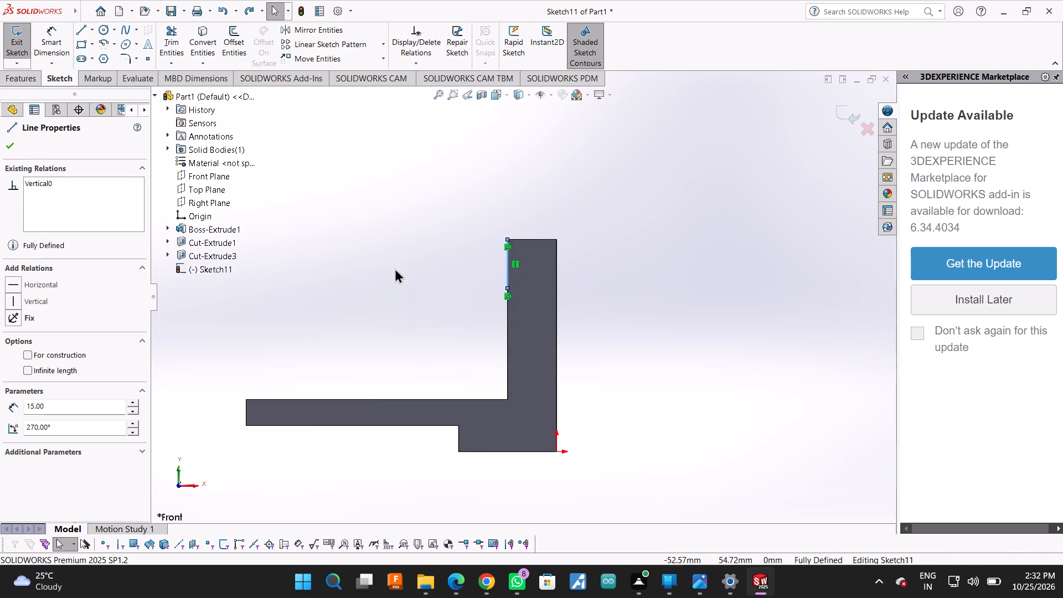
pyautogui.click(509, 288)
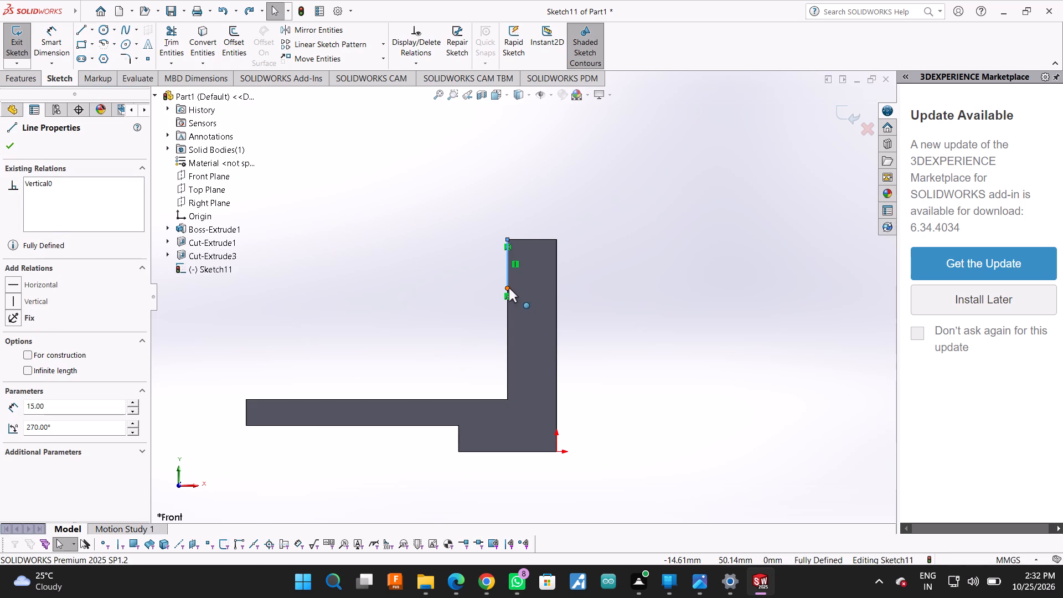
pyautogui.click(87, 27)
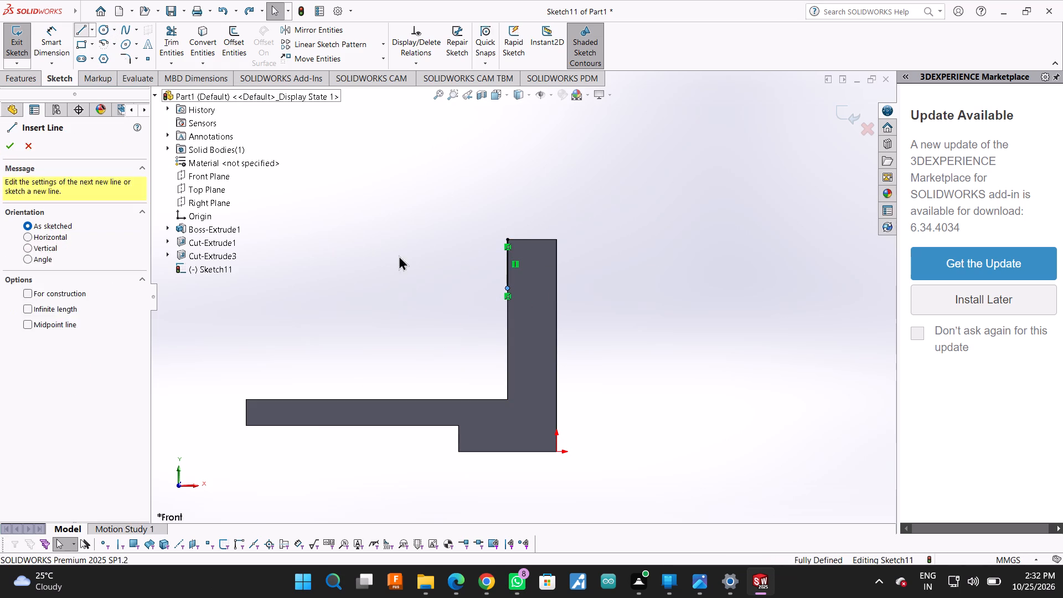
pyautogui.doubleClick(508, 288)
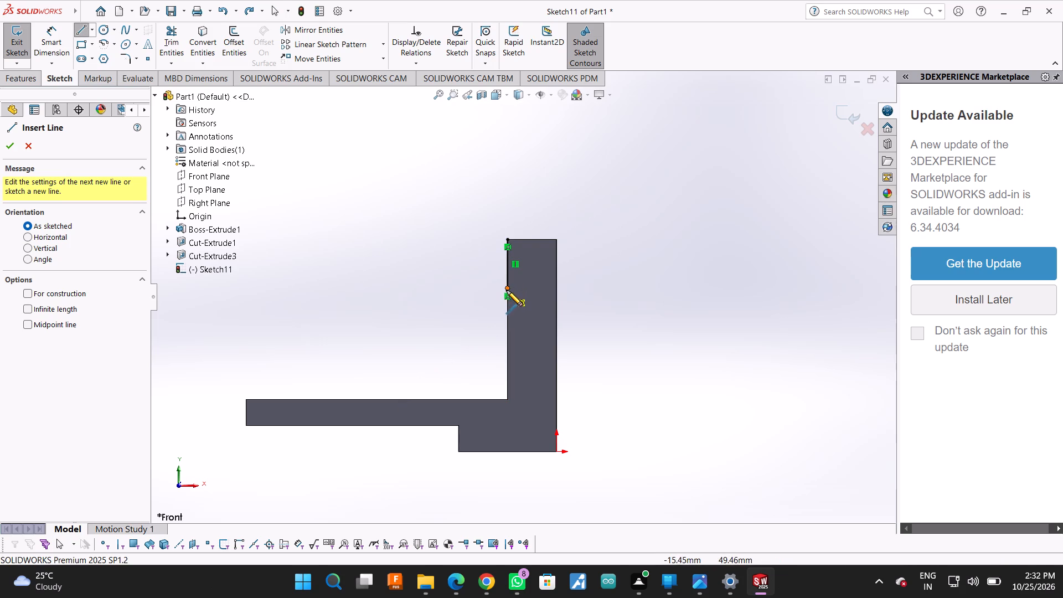
pyautogui.click(508, 290)
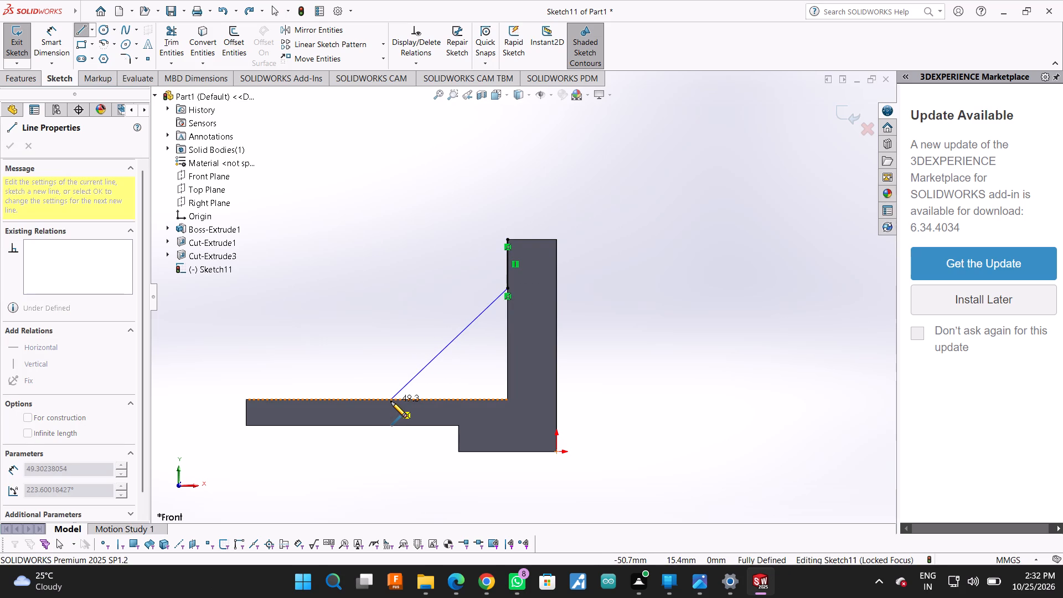
pyautogui.click(391, 401)
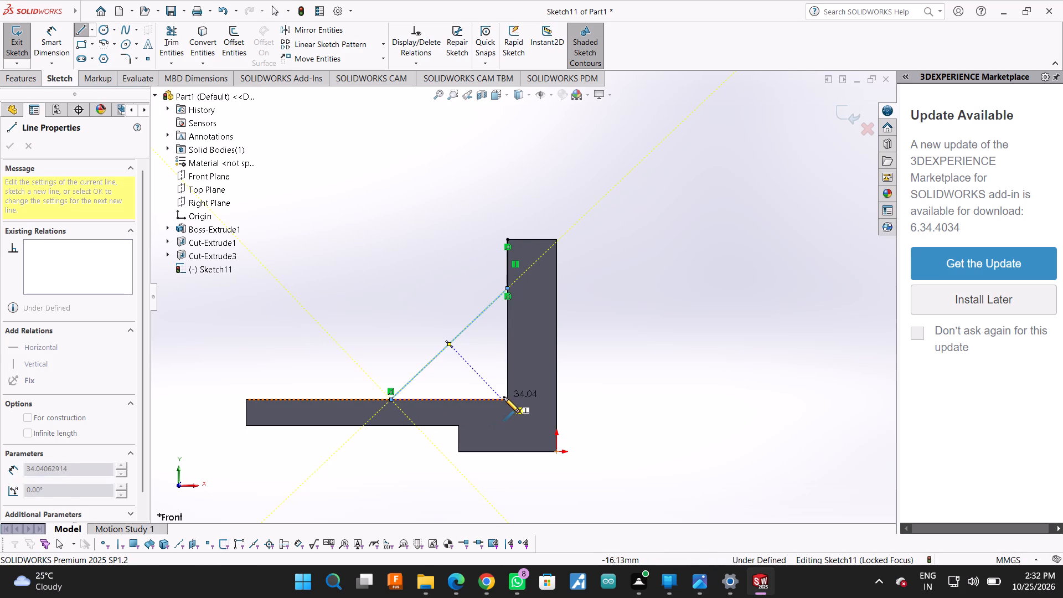
pyautogui.click(507, 398)
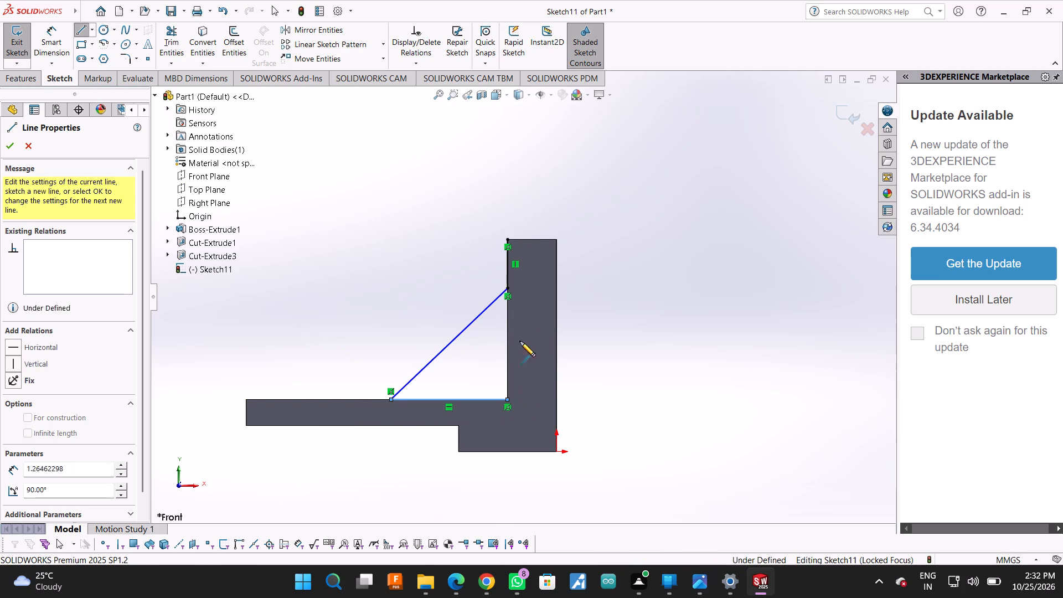
pyautogui.click(508, 291)
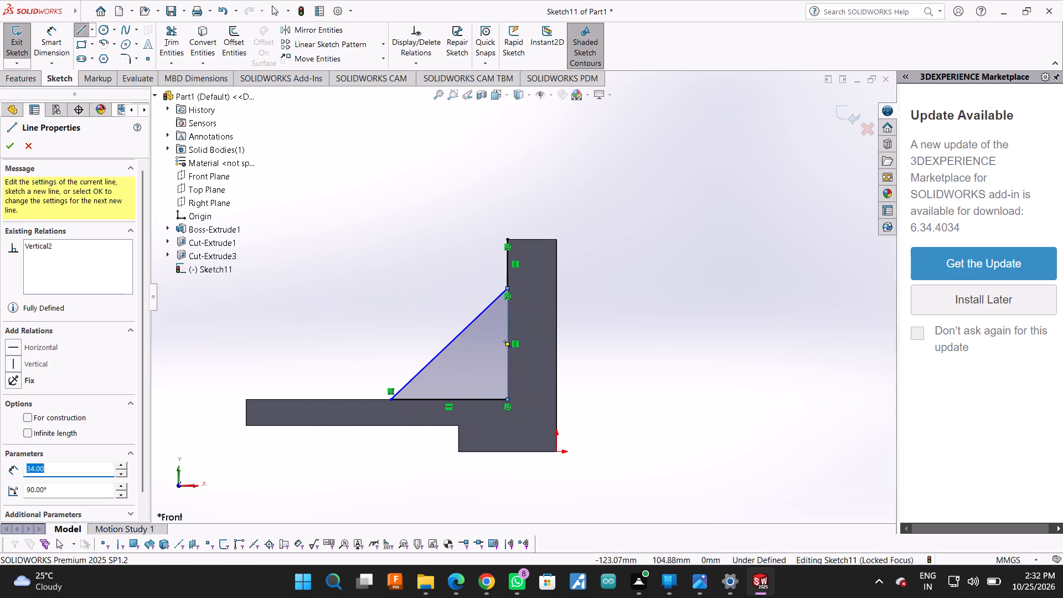
# Dimension the triangle's horizontal bottom line to 32 mm.
pyautogui.click(53, 36)
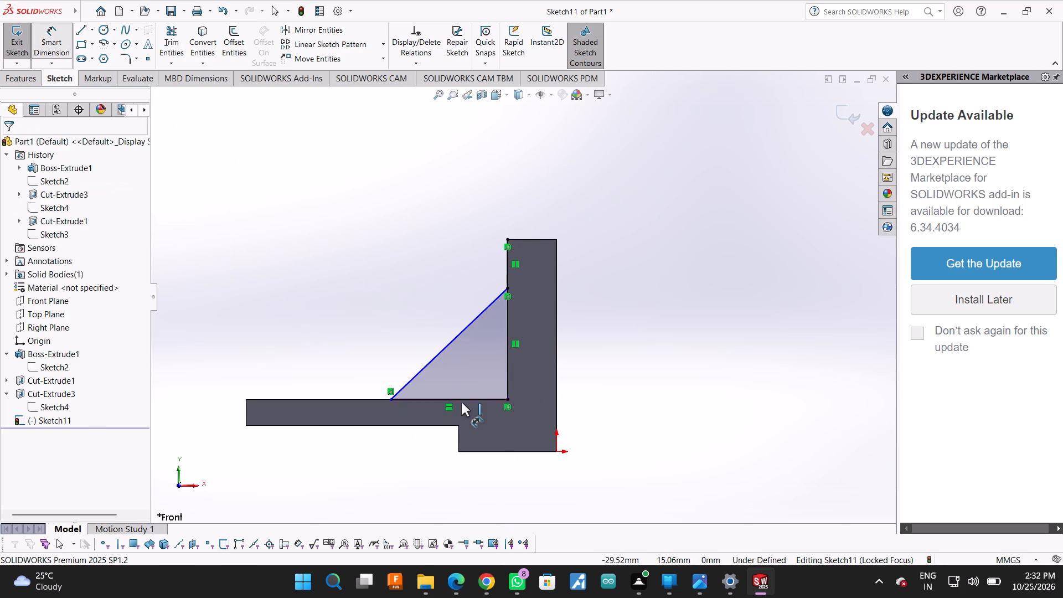
pyautogui.click(462, 402)
pyautogui.click(456, 486)
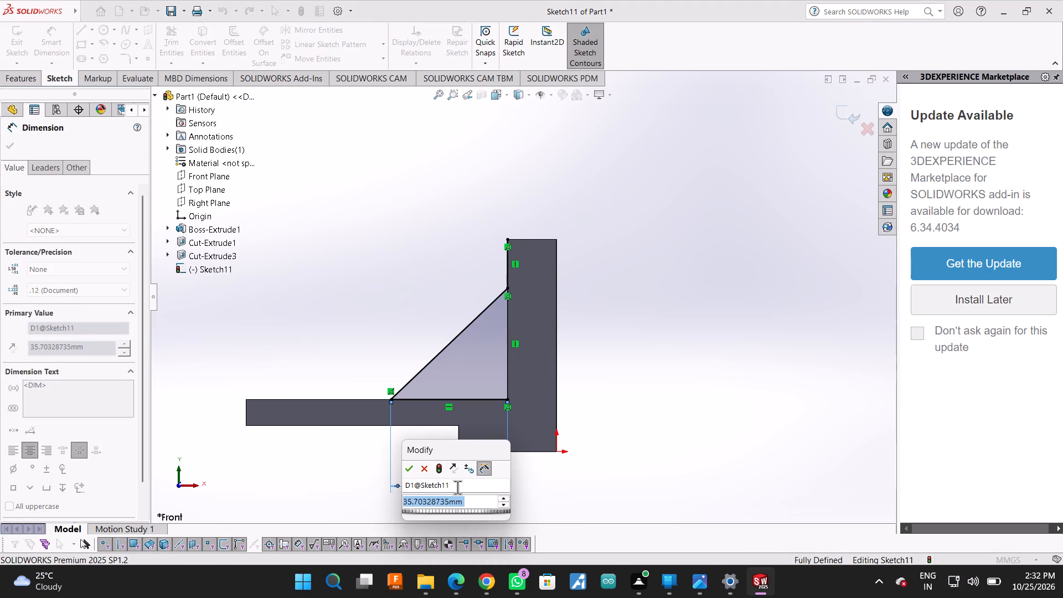
pyautogui.write('32')
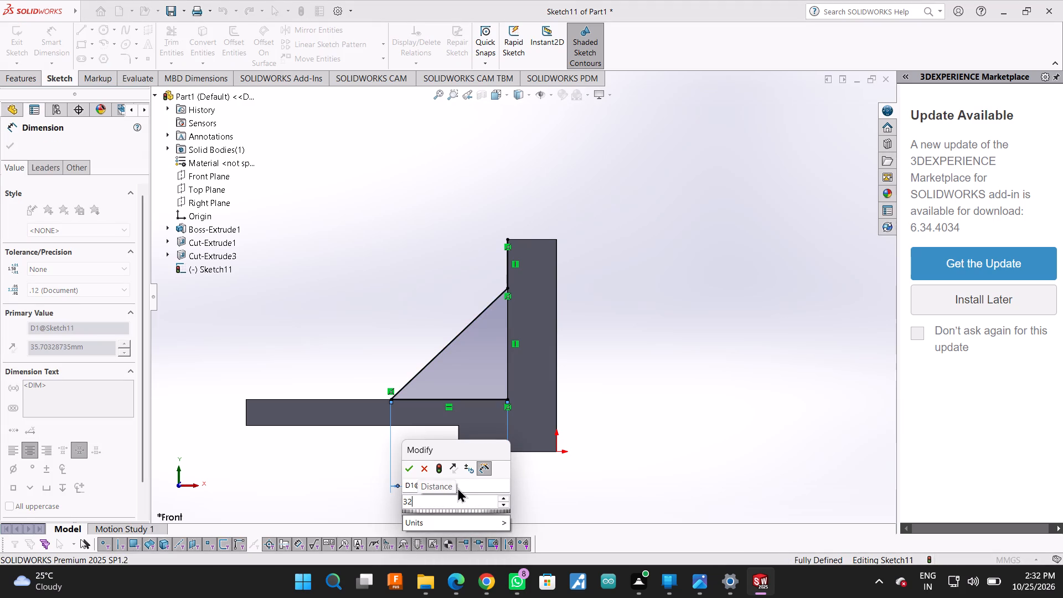
pyautogui.press('Return')
pyautogui.press('Return')
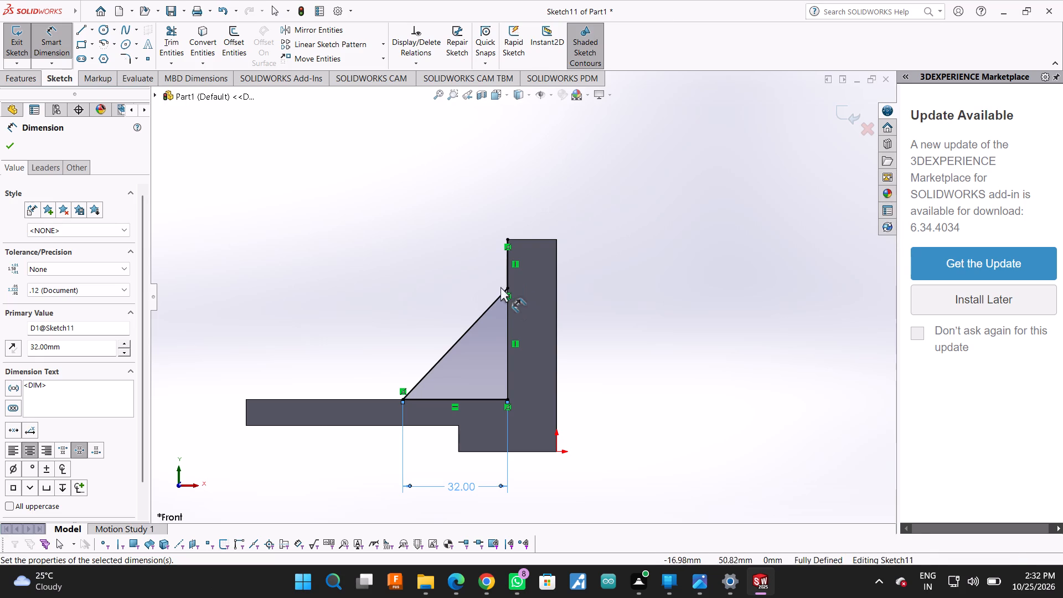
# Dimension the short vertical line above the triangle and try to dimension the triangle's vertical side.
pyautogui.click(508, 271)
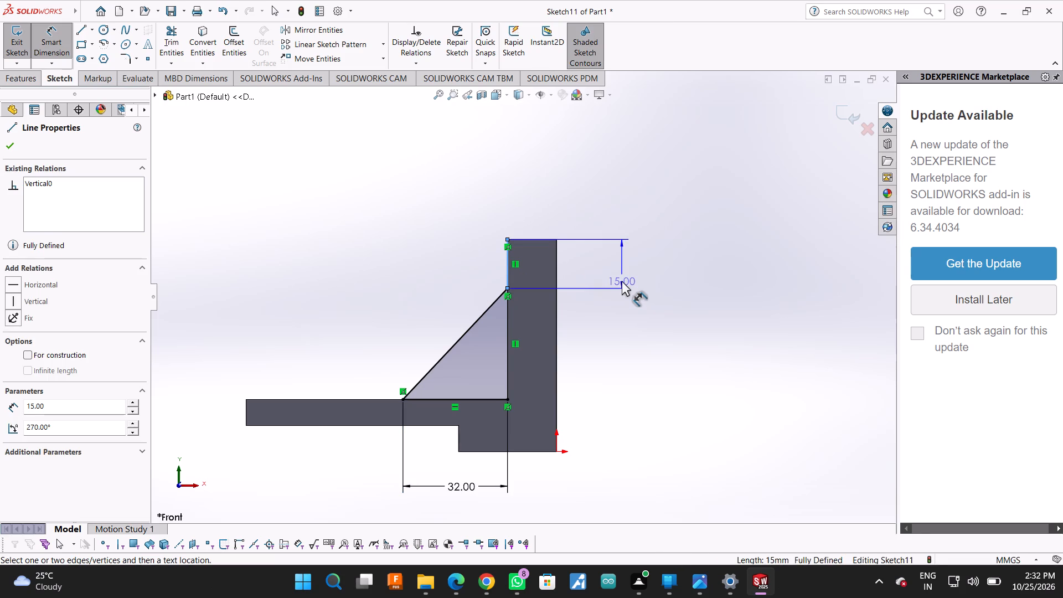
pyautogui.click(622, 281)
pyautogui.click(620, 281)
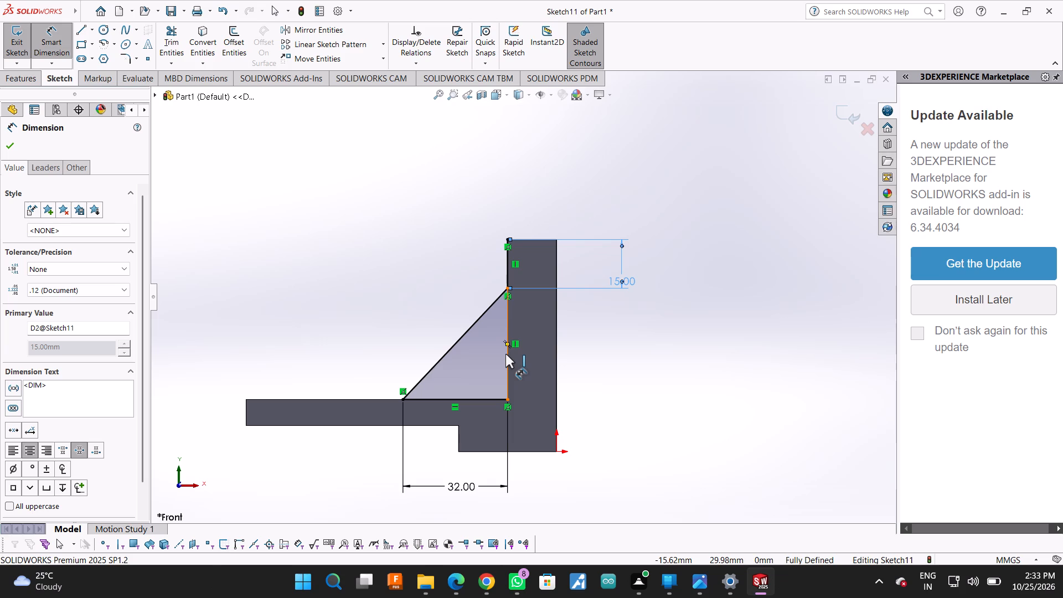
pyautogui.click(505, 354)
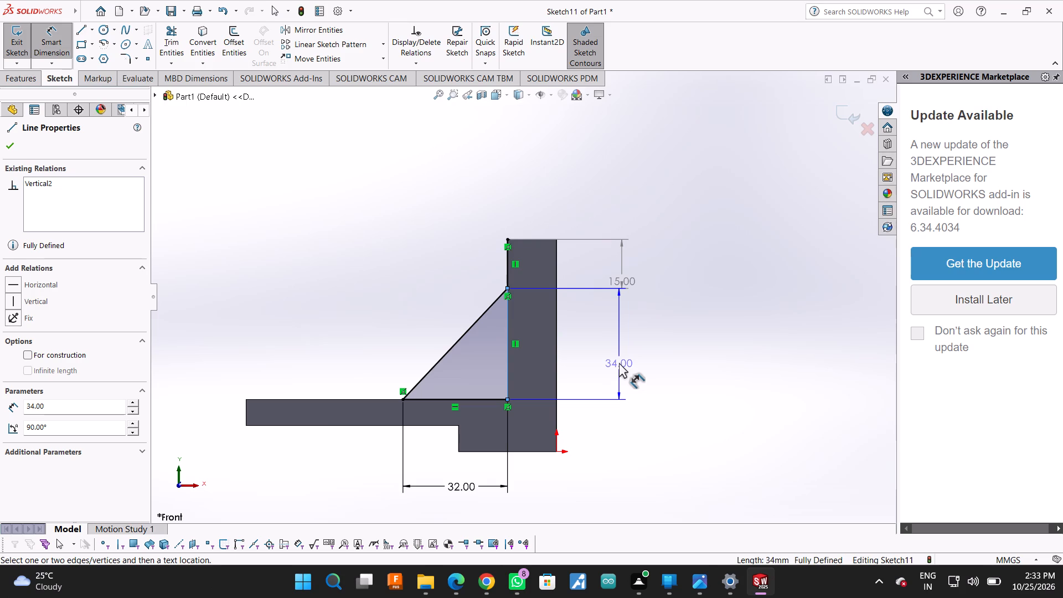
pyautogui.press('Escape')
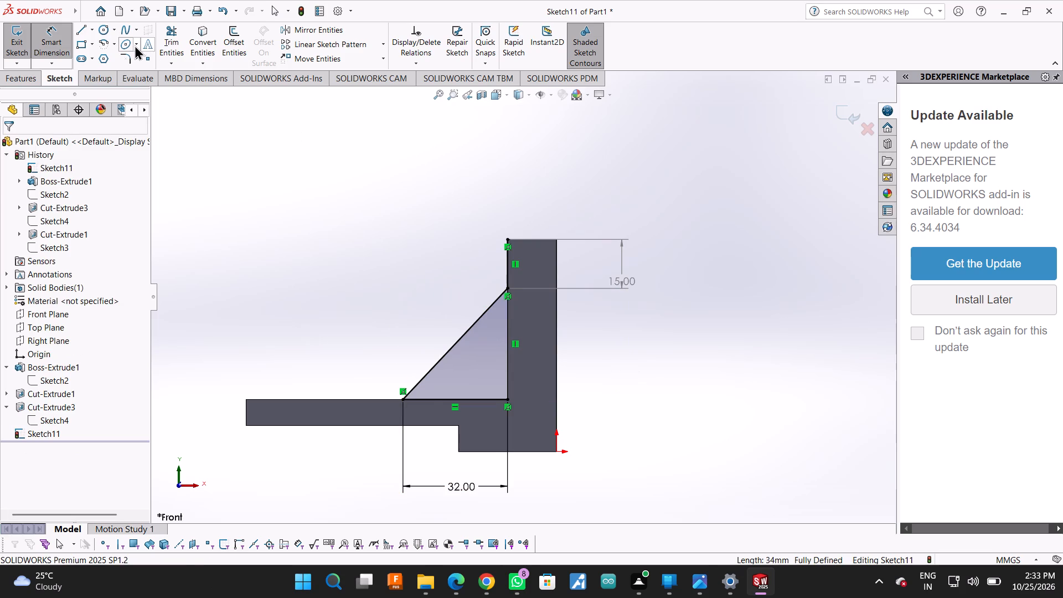
# Trim away the short vertical line above the triangle, leaving only the closed triangular profile.
pyautogui.click(166, 33)
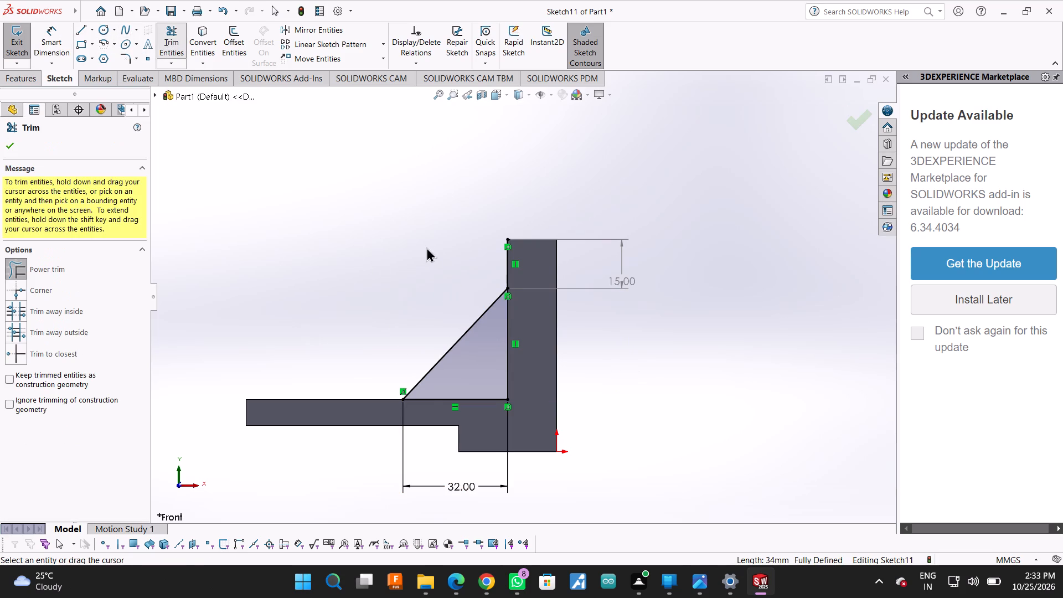
pyautogui.moveTo(446, 247); pyautogui.dragTo(549, 250)
pyautogui.scroll(-1, 492, 350)
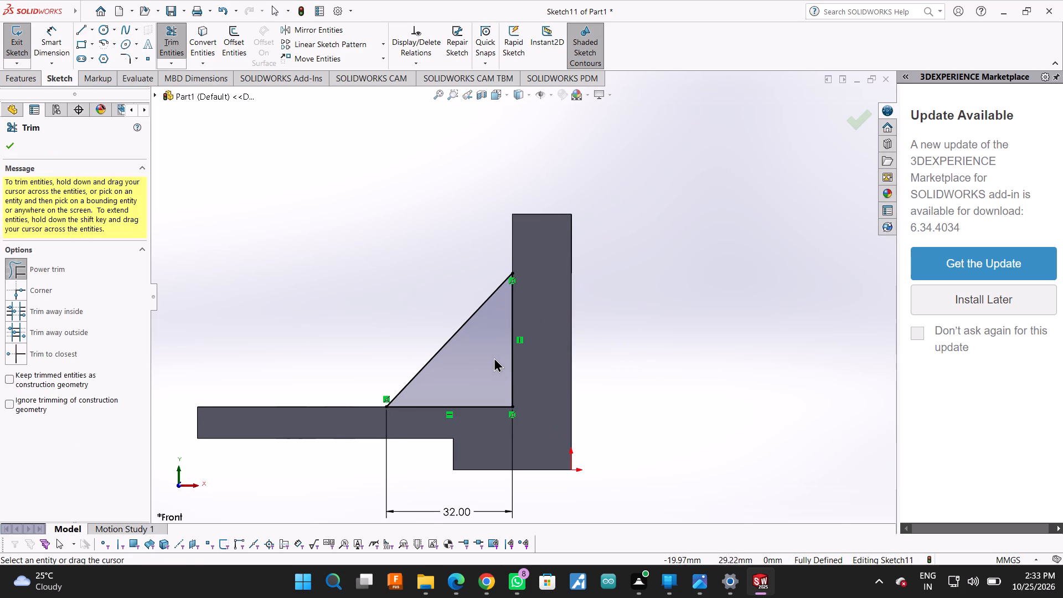
pyautogui.scroll(1, 404, 373)
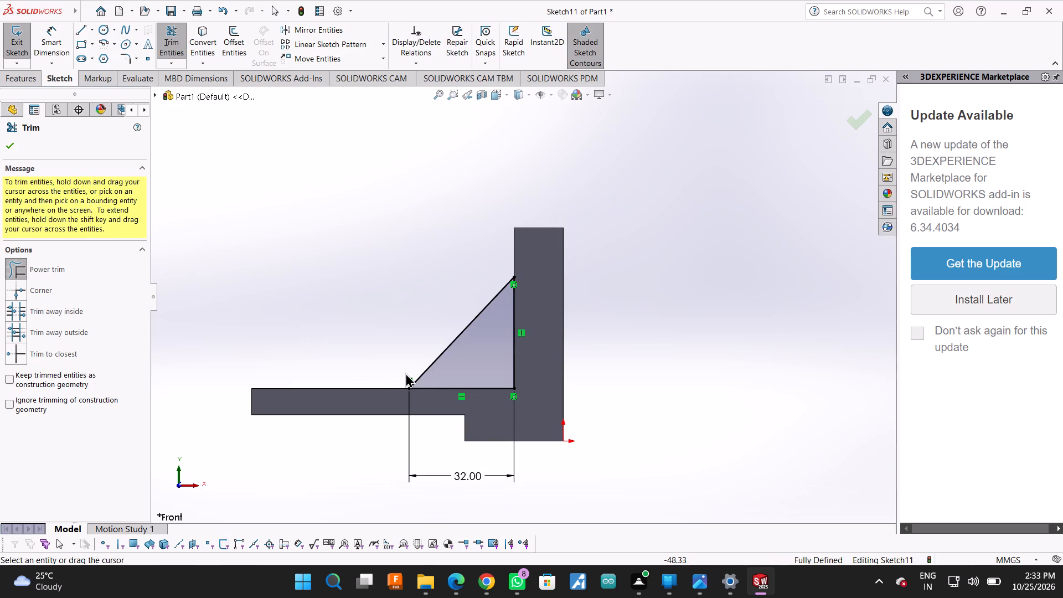
pyautogui.moveTo(379, 230); pyautogui.dragTo(440, 340, button='middle')
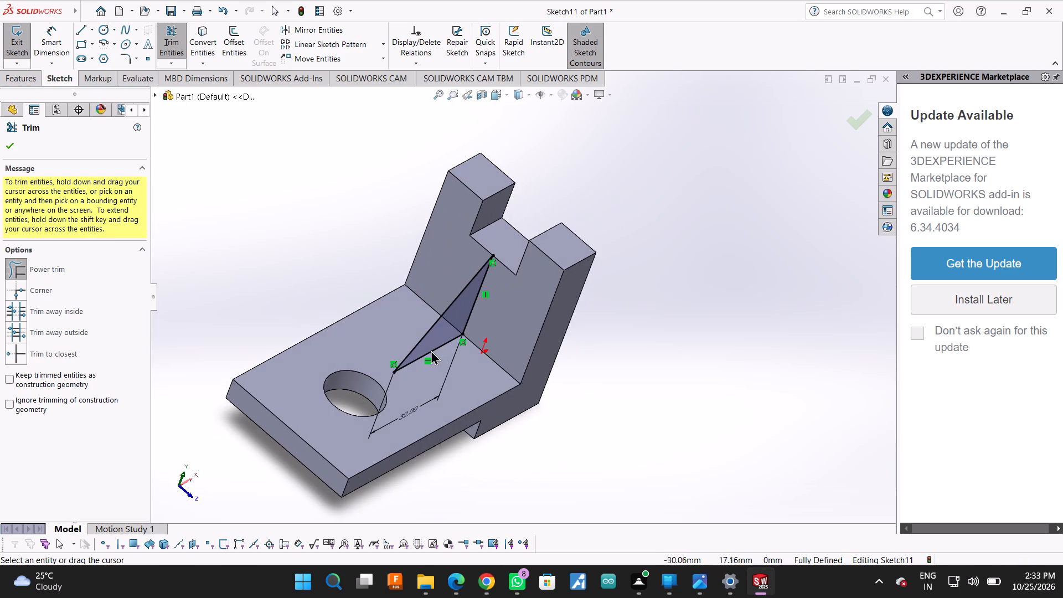
pyautogui.click(4, 144)
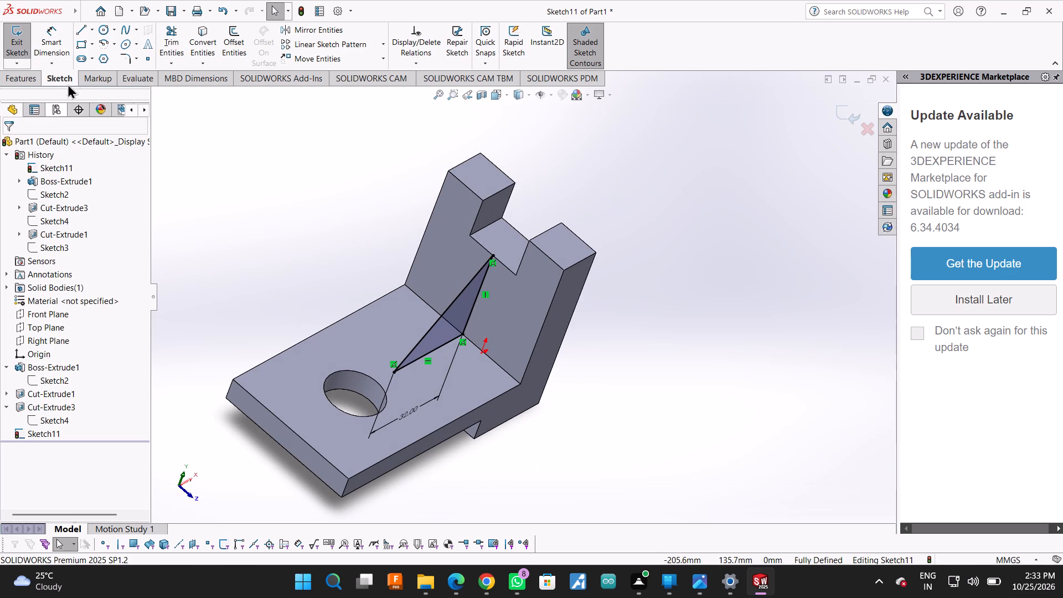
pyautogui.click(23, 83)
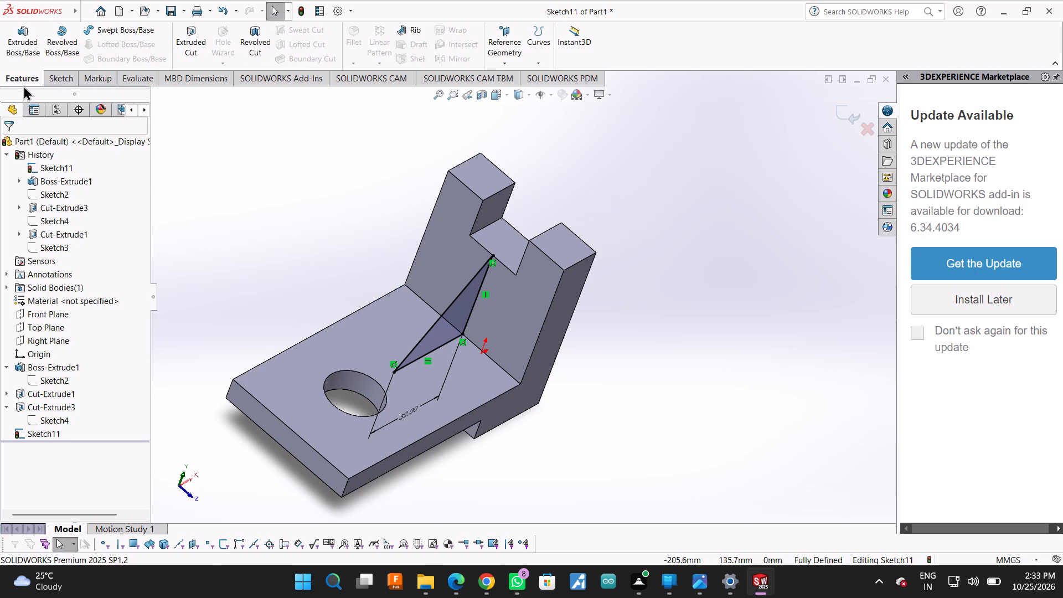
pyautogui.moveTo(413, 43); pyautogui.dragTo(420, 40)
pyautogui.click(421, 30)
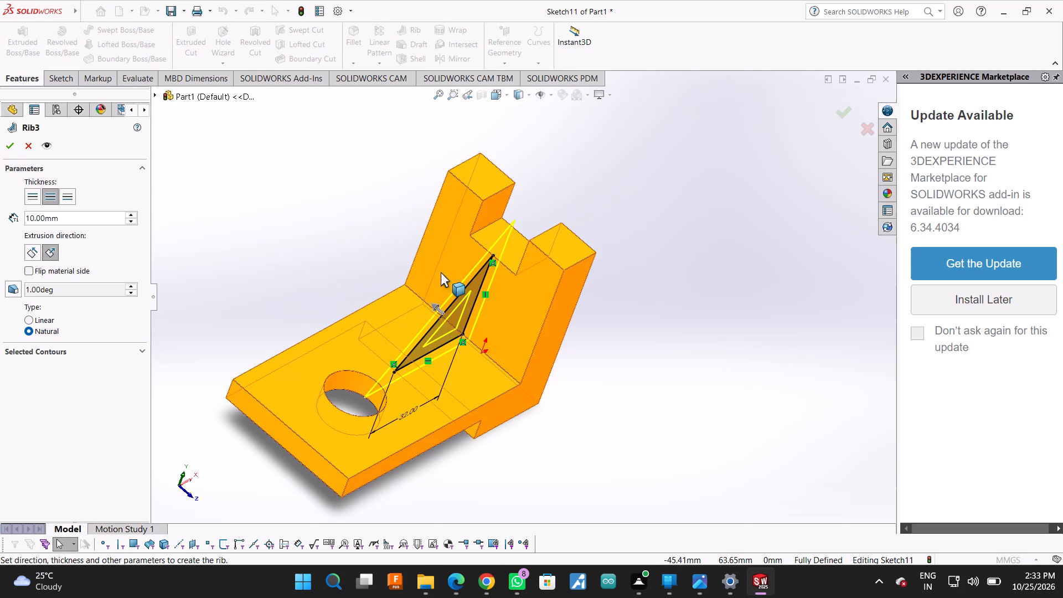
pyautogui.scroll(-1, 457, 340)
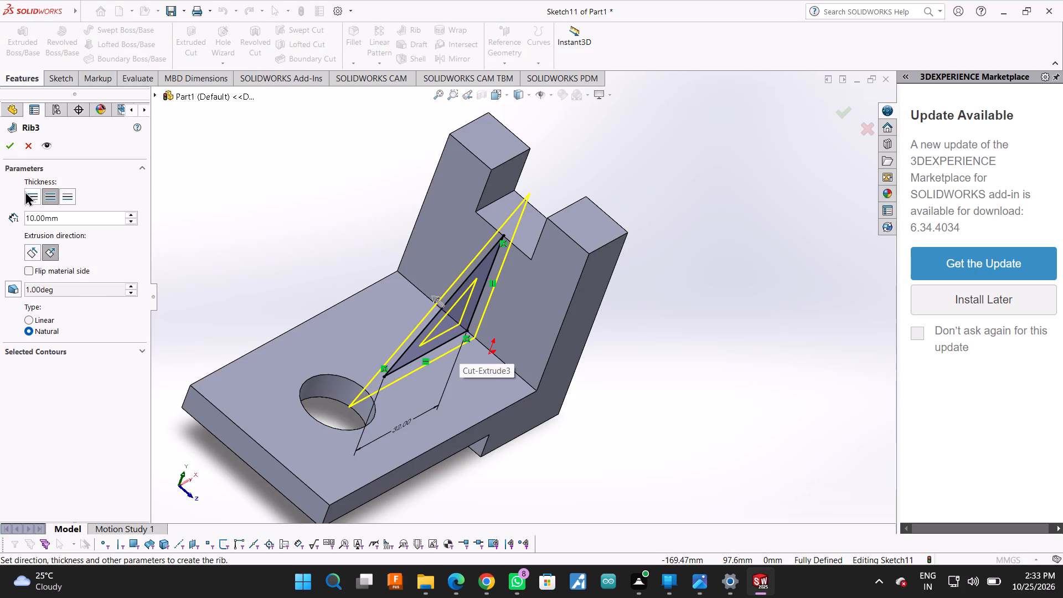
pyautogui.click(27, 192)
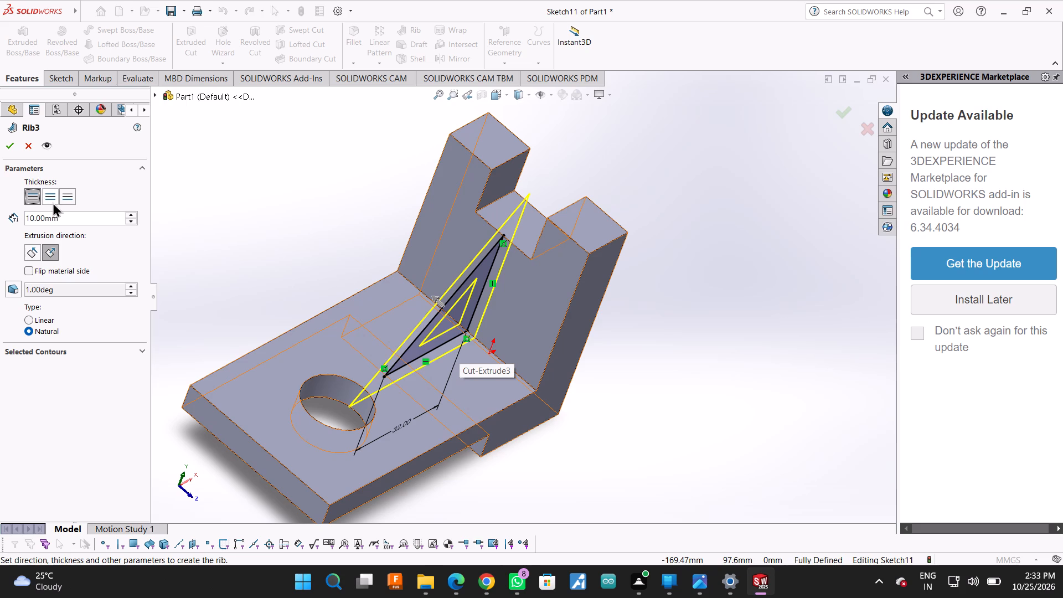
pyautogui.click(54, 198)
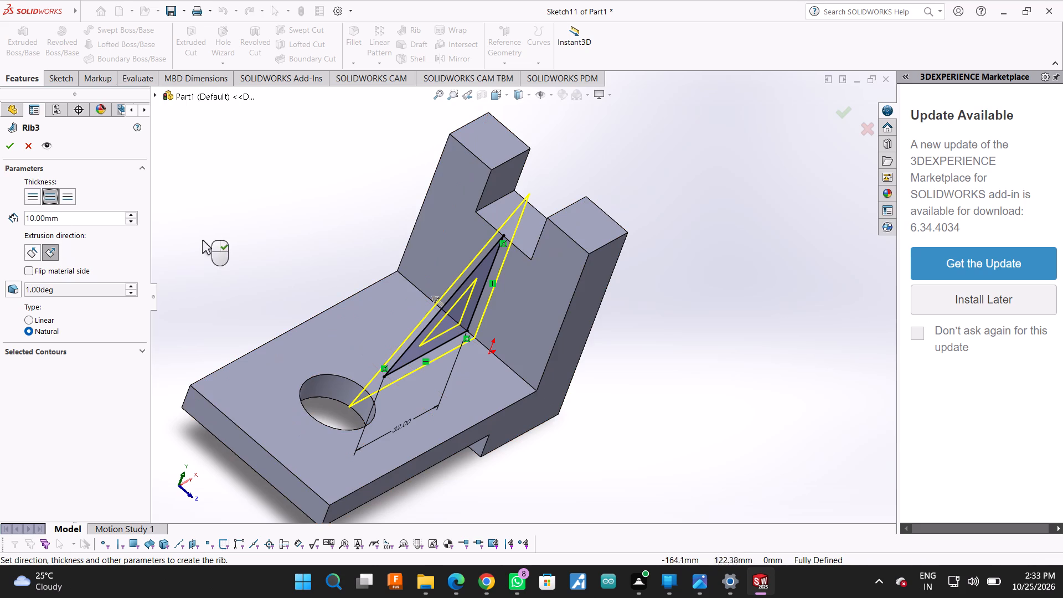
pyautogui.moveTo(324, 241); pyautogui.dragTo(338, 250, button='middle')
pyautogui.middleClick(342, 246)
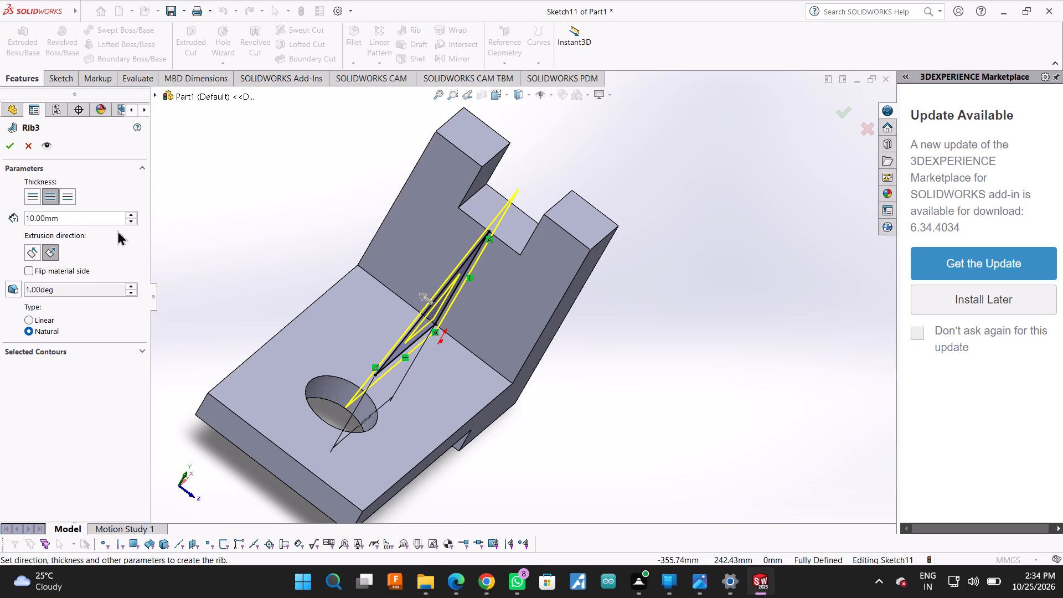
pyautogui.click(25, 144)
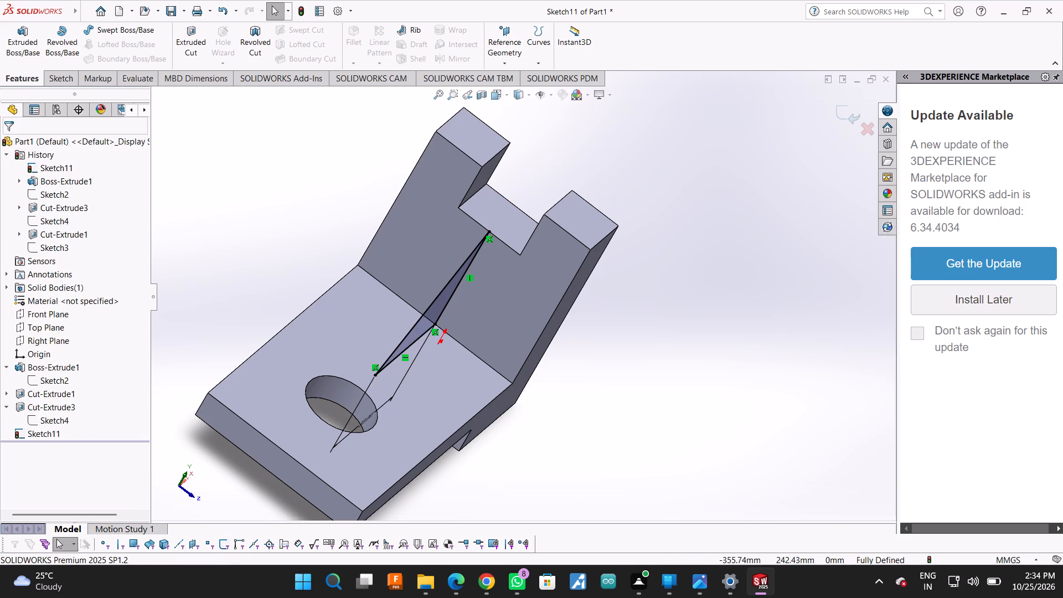
# Extrude the triangle sketch as a merged boss, Mid Plane, 10 mm deep, to form the rib between the arms.
pyautogui.click(24, 38)
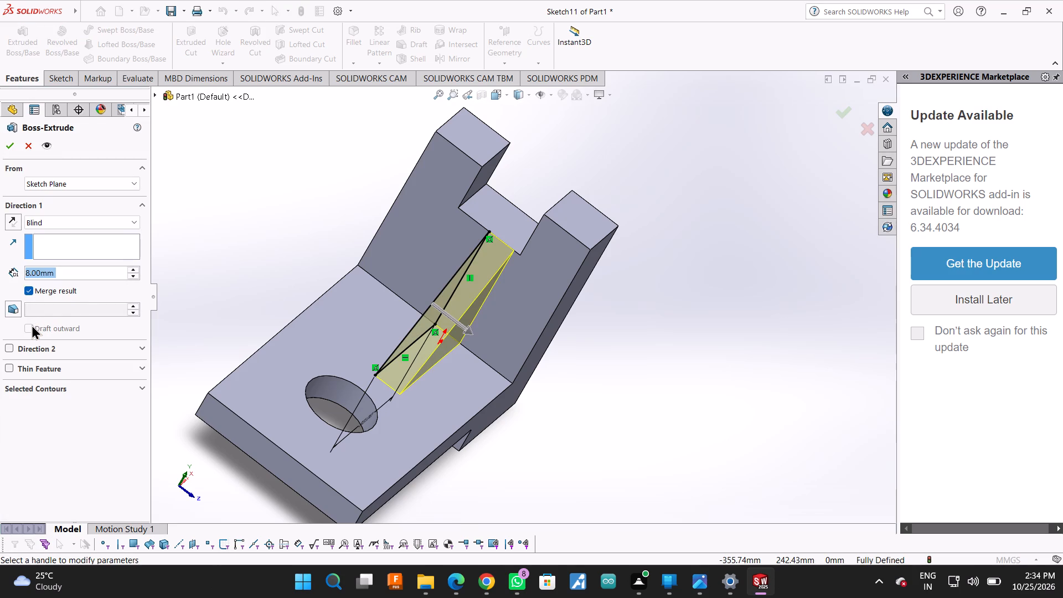
pyautogui.click(9, 346)
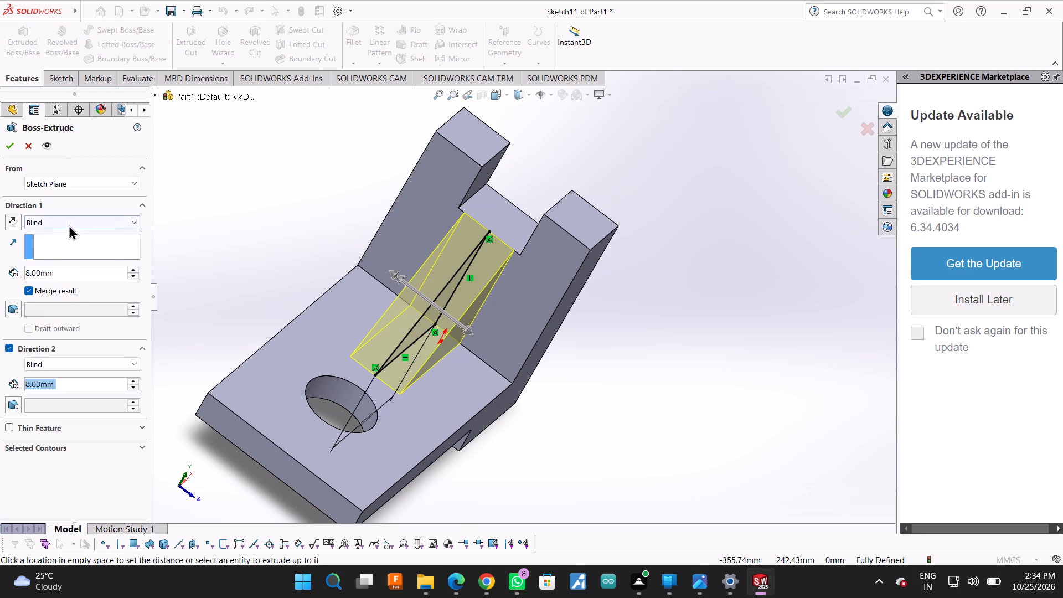
pyautogui.click(71, 223)
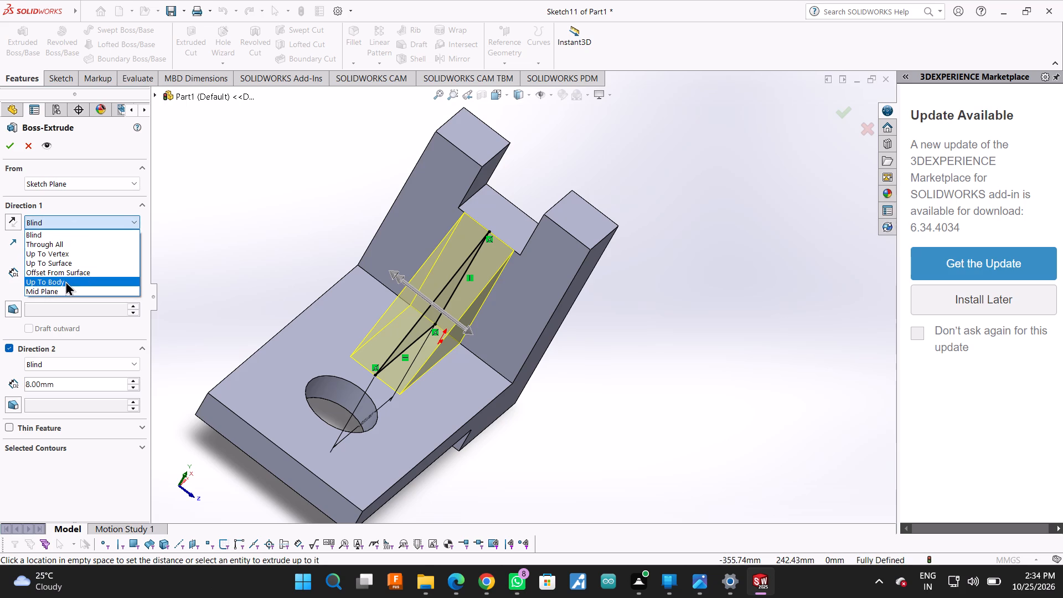
pyautogui.click(63, 290)
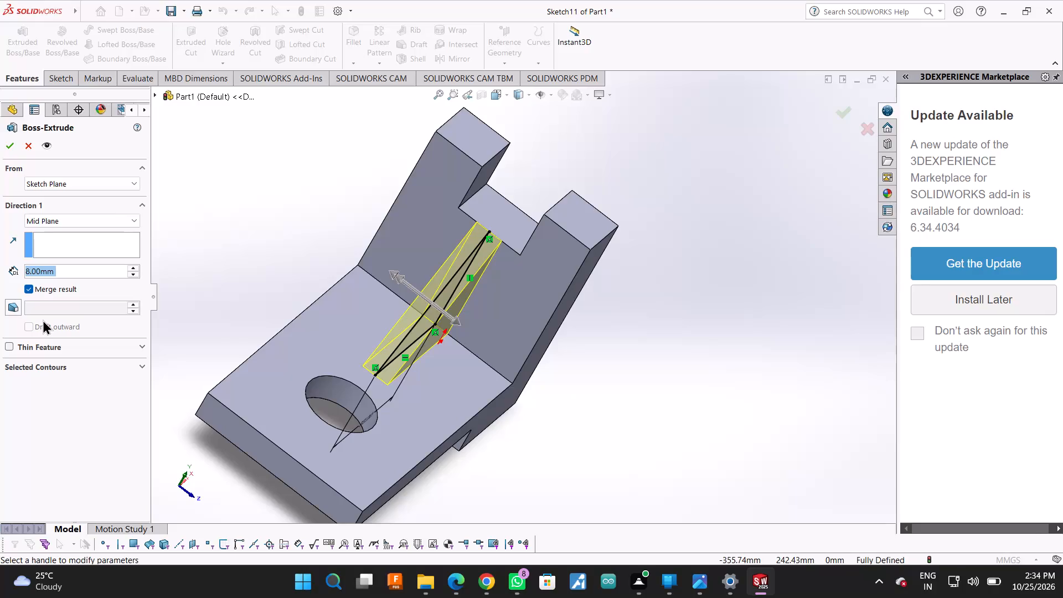
pyautogui.write('10')
pyautogui.press('Return')
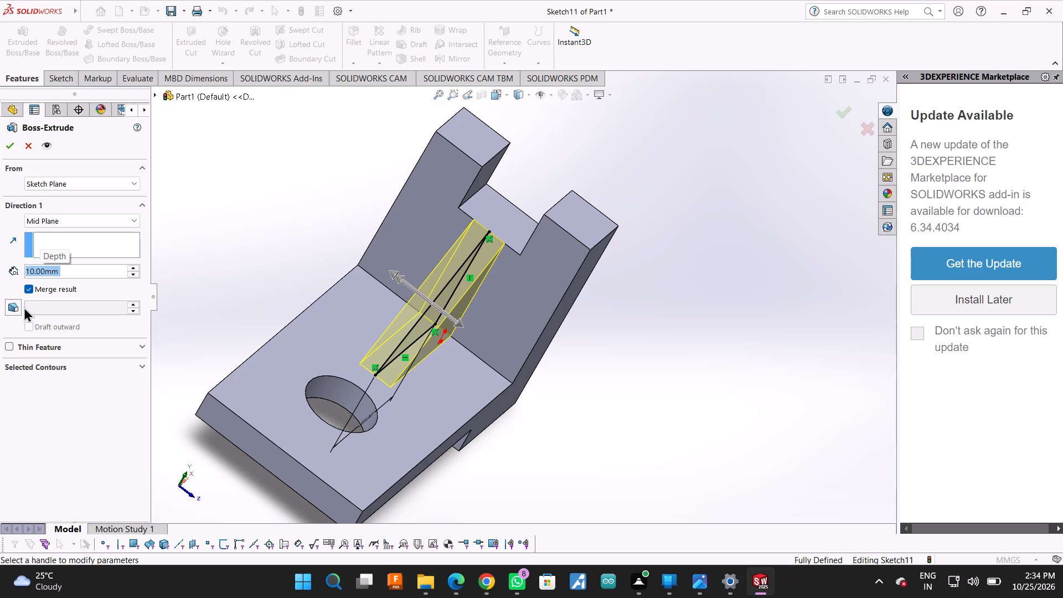
pyautogui.click(6, 145)
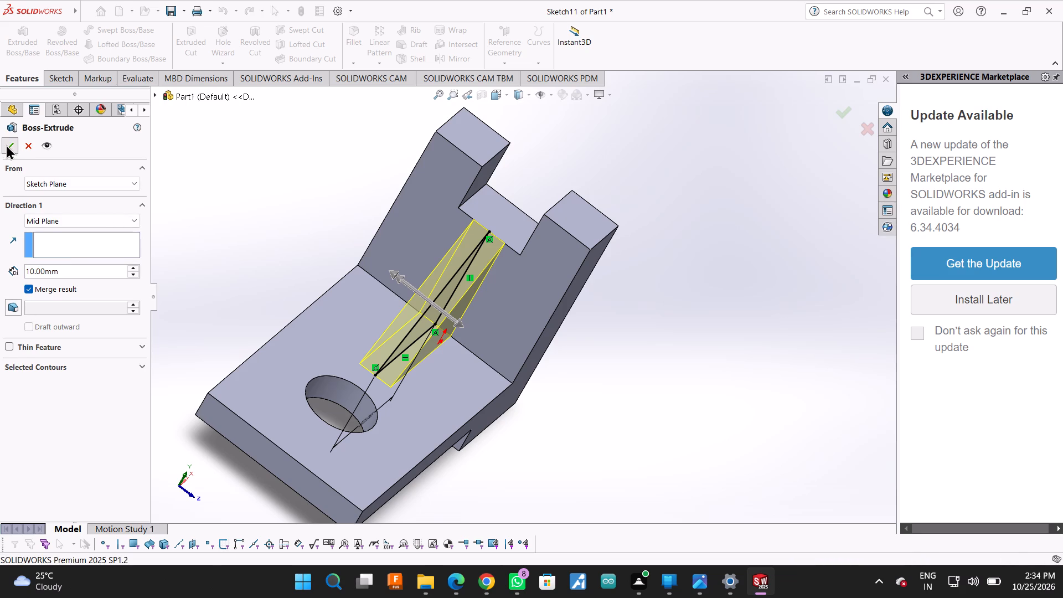
pyautogui.moveTo(660, 361); pyautogui.dragTo(603, 273, button='middle')
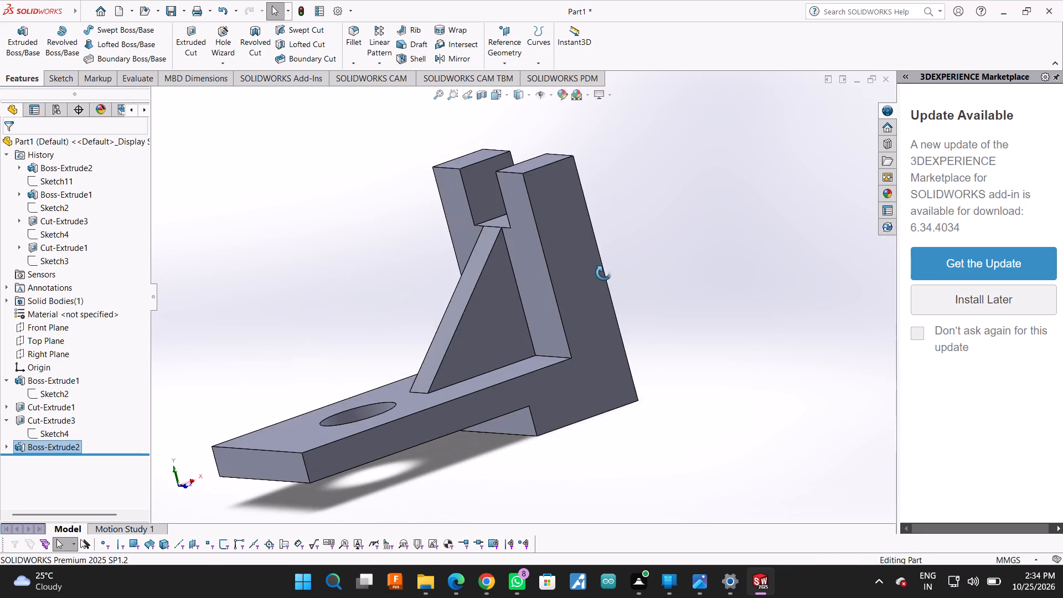
# Check the rib's thickness with a trial dimension between its far sloped edge and the opposite triangular side face.
pyautogui.moveTo(603, 273); pyautogui.dragTo(652, 276, button='middle')
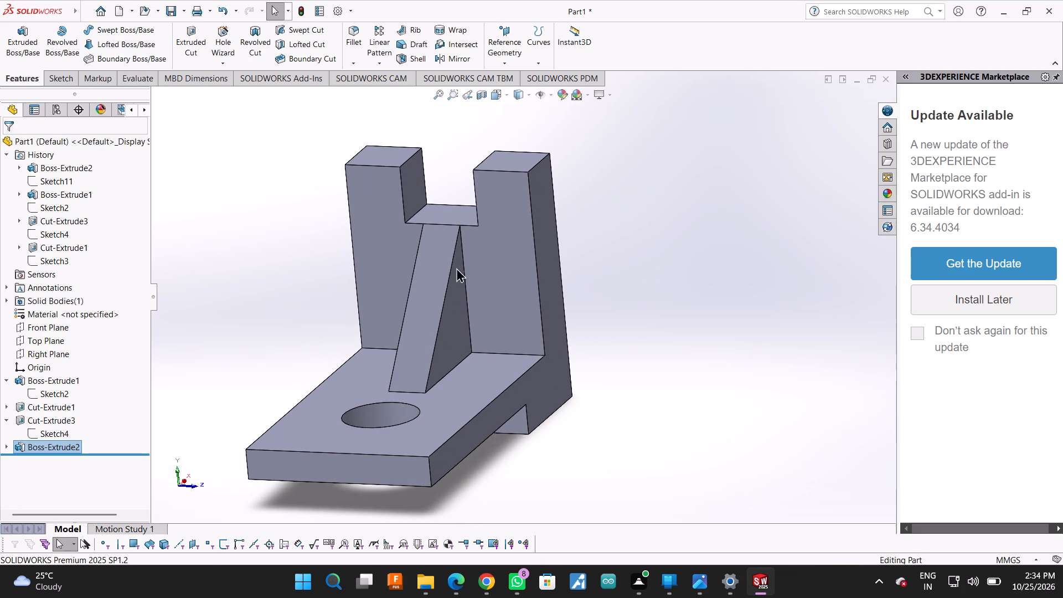
pyautogui.click(53, 76)
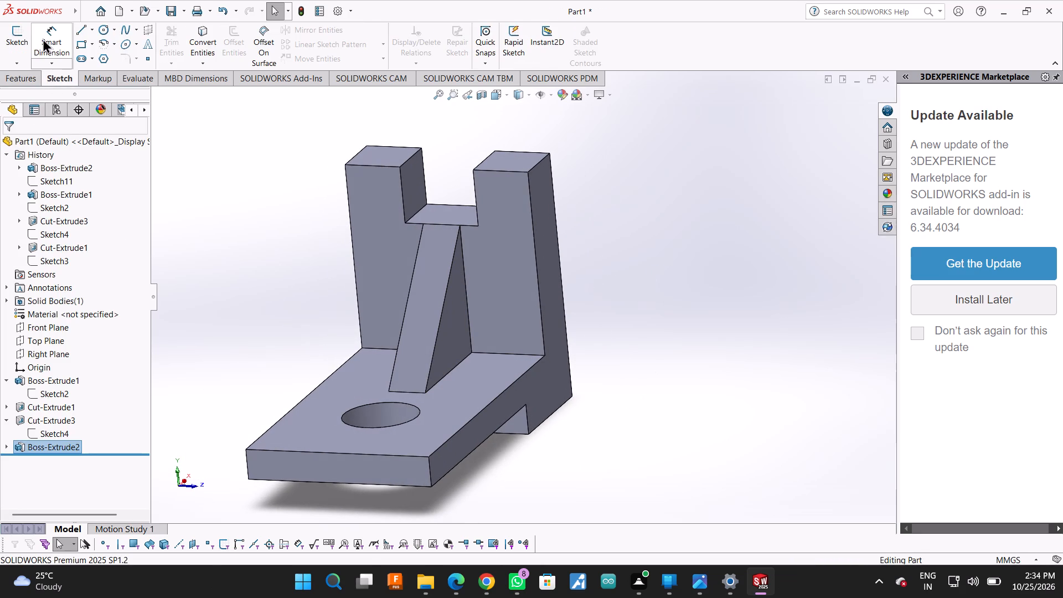
pyautogui.click(48, 35)
pyautogui.click(406, 306)
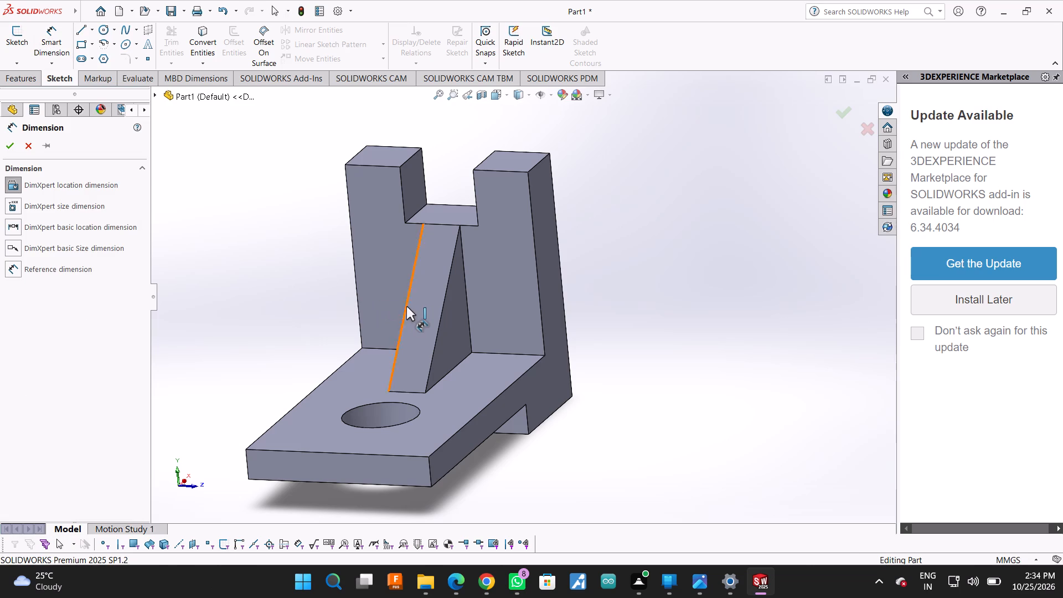
pyautogui.click(441, 316)
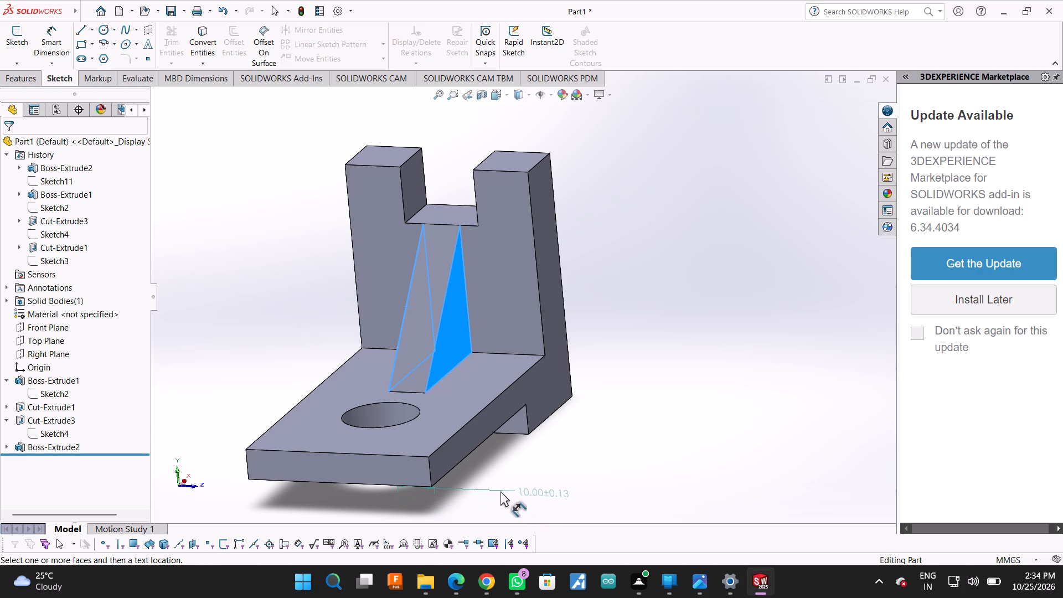
pyautogui.press('Escape')
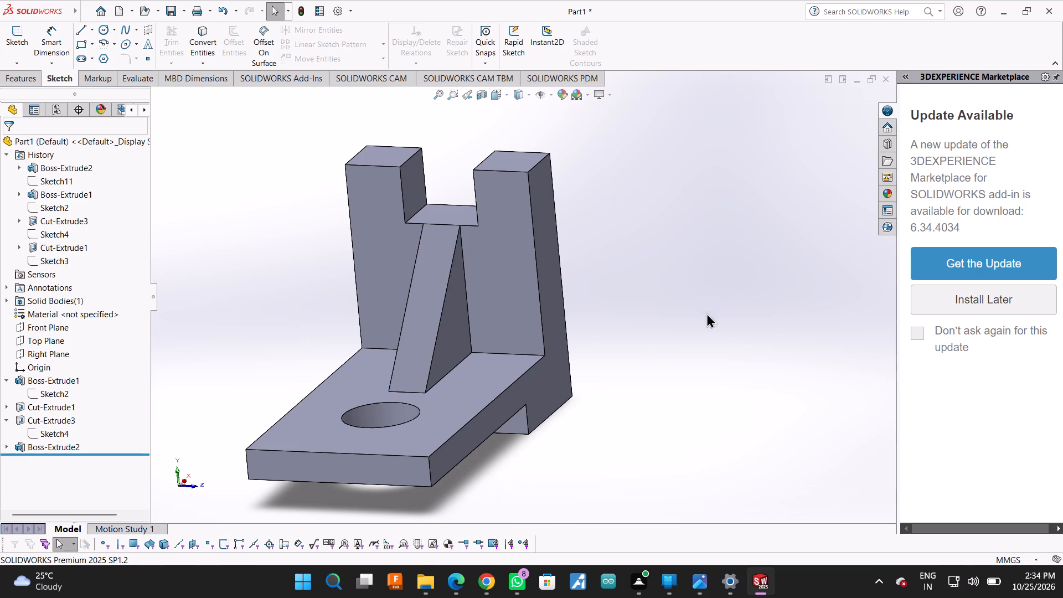
# Examine the finished bracket from the front, back, underside and side, including the rib, notch and hole.
pyautogui.middleClick(706, 313)
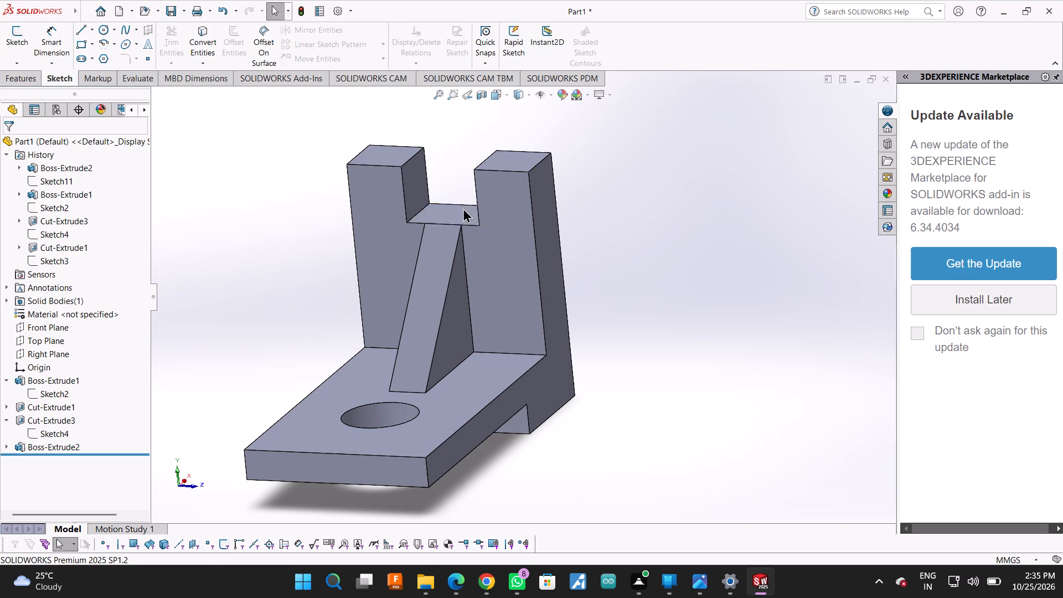
pyautogui.scroll(-4, 465, 210)
pyautogui.scroll(6, 437, 231)
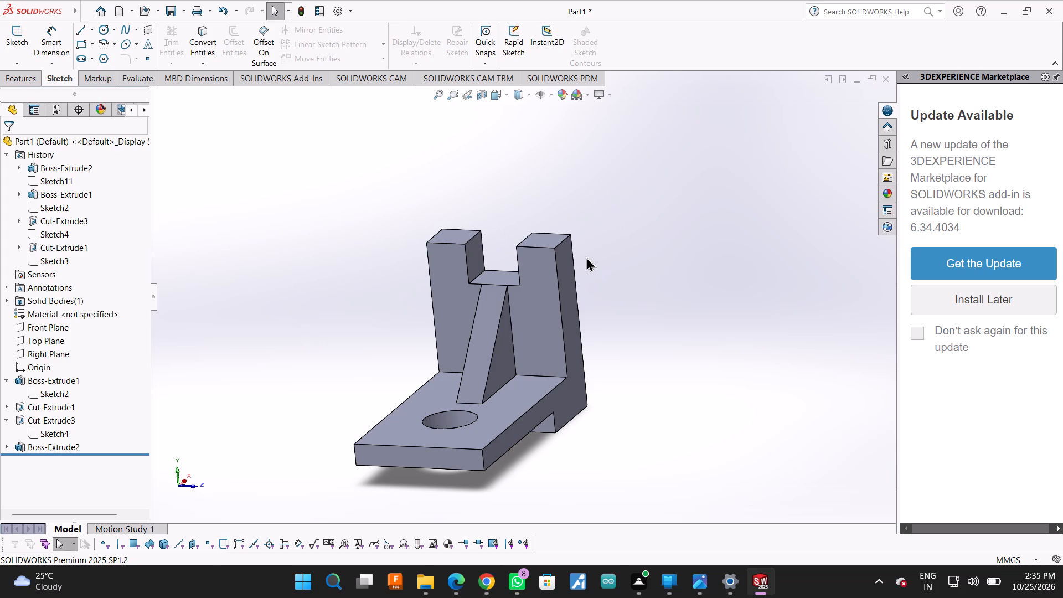
pyautogui.moveTo(582, 259); pyautogui.dragTo(424, 465, button='middle')
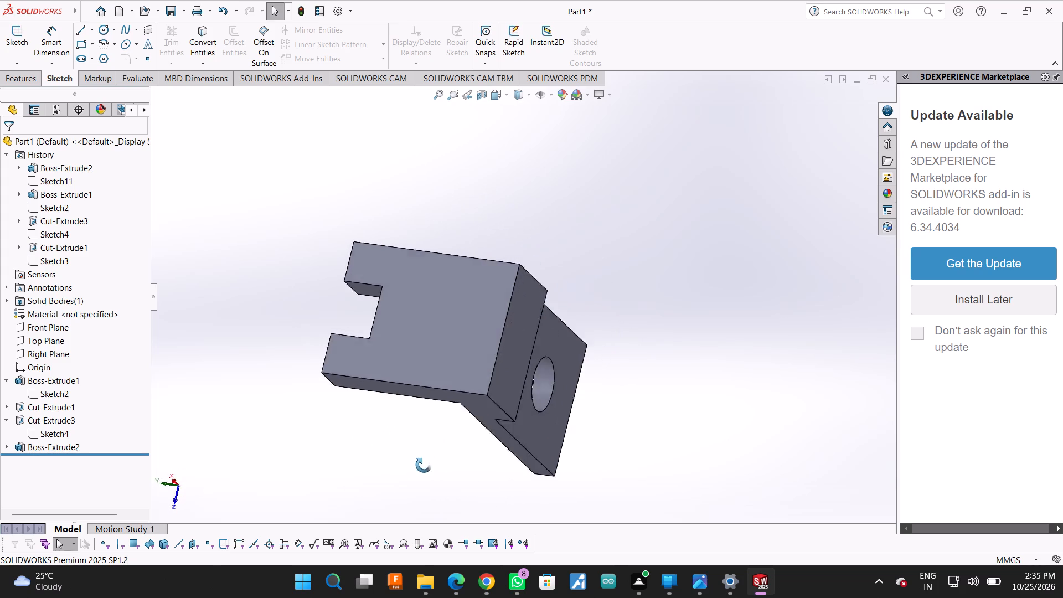
pyautogui.moveTo(424, 465); pyautogui.dragTo(112, 475, button='middle')
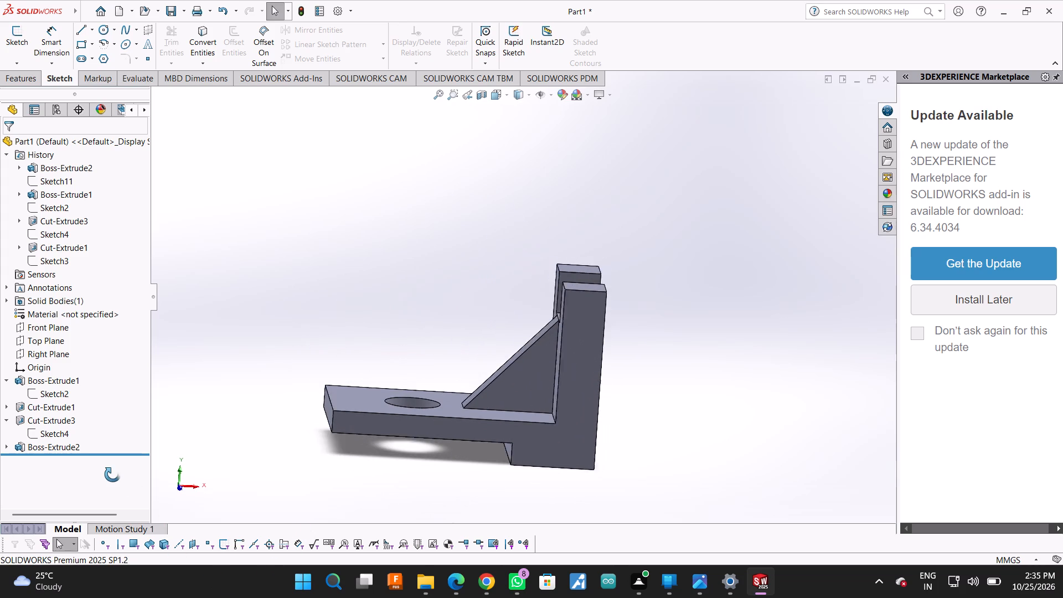
pyautogui.moveTo(112, 475); pyautogui.dragTo(111, 475, button='middle')
pyautogui.moveTo(602, 328); pyautogui.dragTo(580, 332, button='middle')
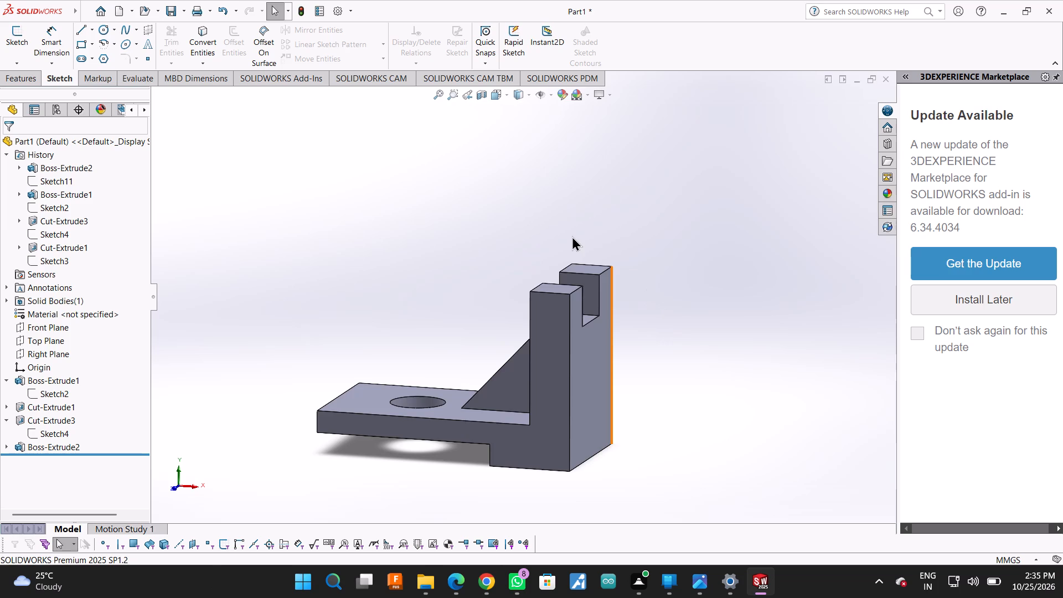
pyautogui.middleClick(582, 237)
pyautogui.moveTo(598, 243); pyautogui.dragTo(643, 269, button='middle')
pyautogui.scroll(1, 598, 243)
pyautogui.scroll(1, 495, 327)
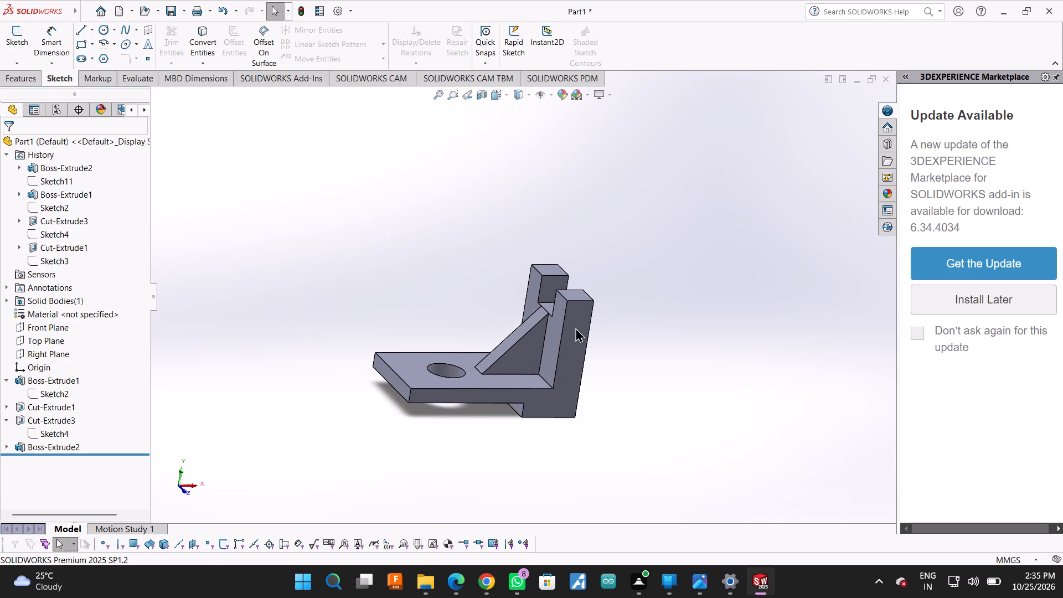
pyautogui.scroll(-3, 566, 321)
pyautogui.scroll(-1, 520, 322)
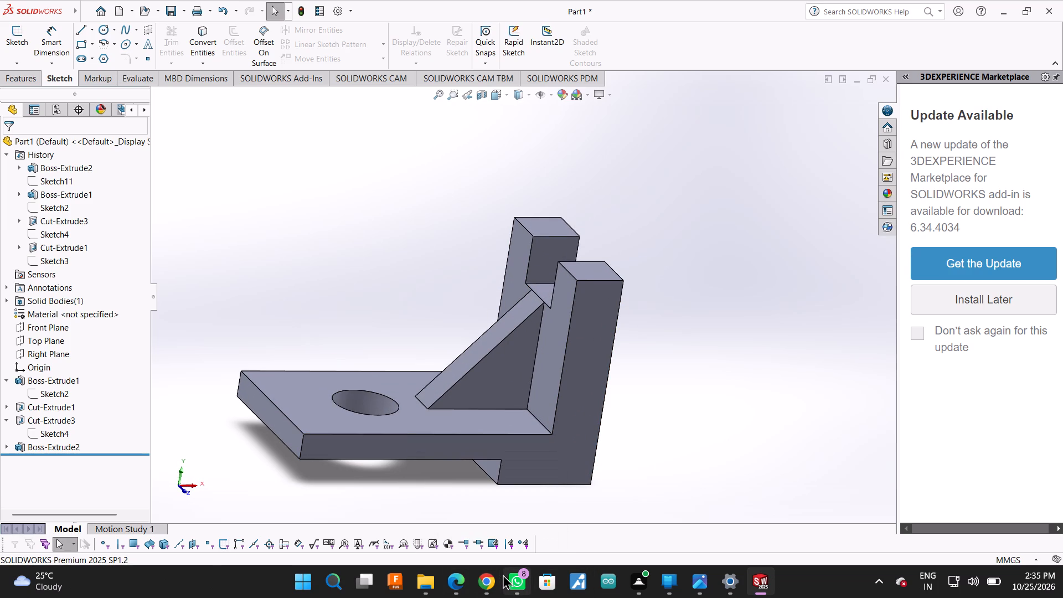
# Switch to Chrome, copy the file name Gusseted_Mounting_Bracket from the ChatGPT answer, and return to SOLIDWORKS.
pyautogui.hotkey('alt', '`')
pyautogui.hotkey('alt', '`')
pyautogui.click(482, 579)
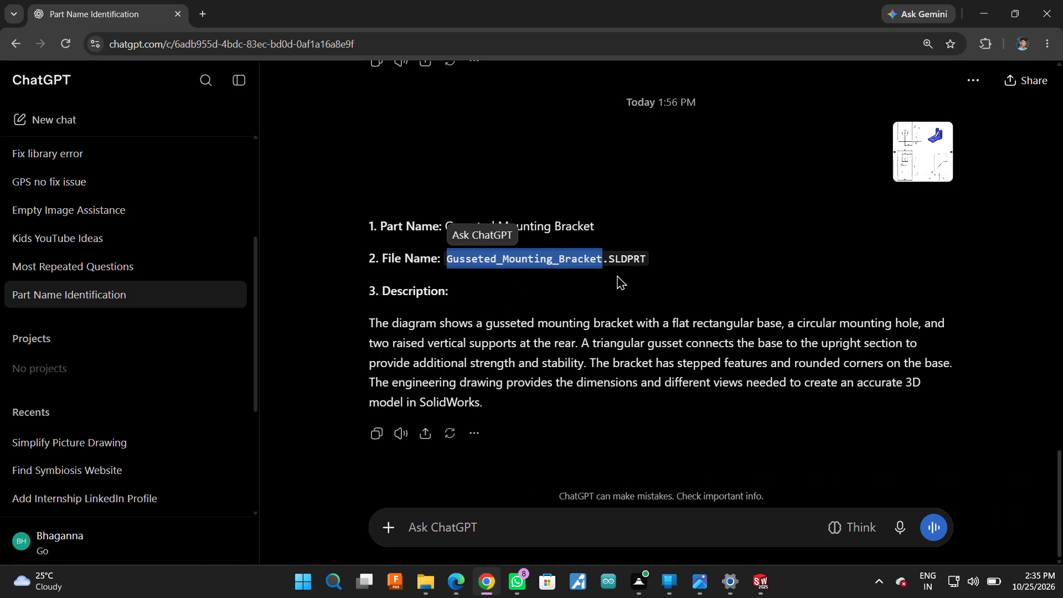
pyautogui.hotkey('ctrl', 'c')
pyautogui.hotkey('ctrl', 'c')
pyautogui.hotkey('alt', 'Tab')
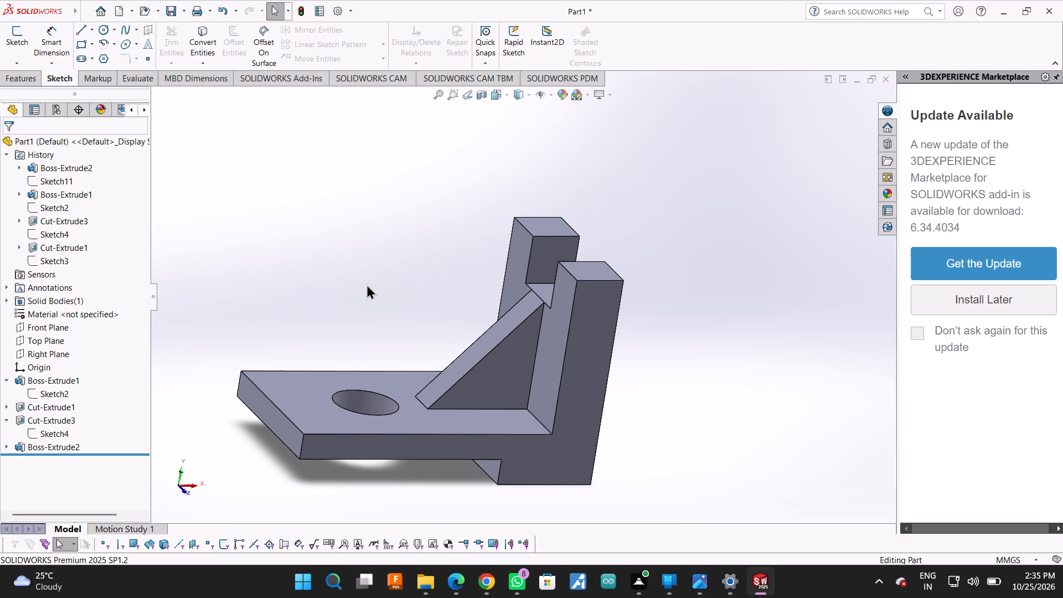
pyautogui.hotkey('ctrl', 's')
pyautogui.click(520, 6)
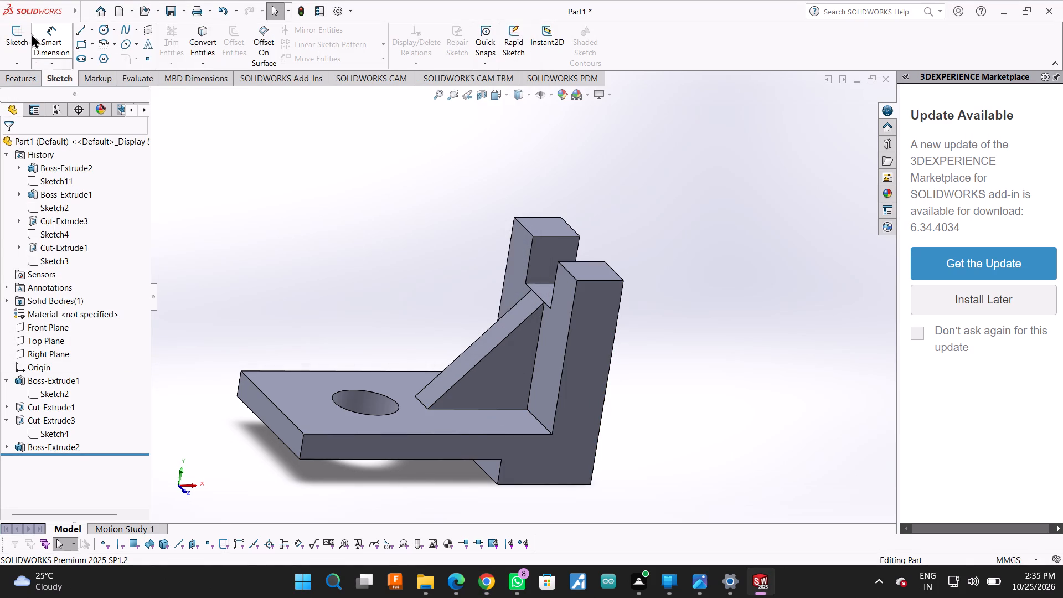
# Examine the bracket from the isometric view and from all sides, looking at the notch, step, hole and rib.
pyautogui.press('space')
pyautogui.click(115, 51)
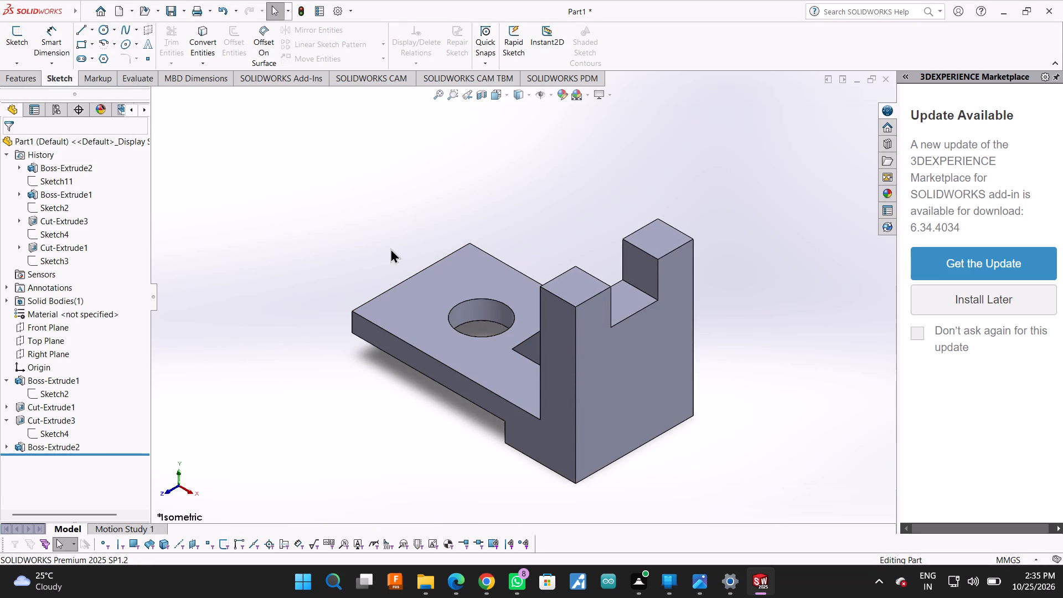
pyautogui.moveTo(385, 262); pyautogui.dragTo(380, 277, button='middle')
pyautogui.moveTo(764, 362); pyautogui.dragTo(792, 352, button='middle')
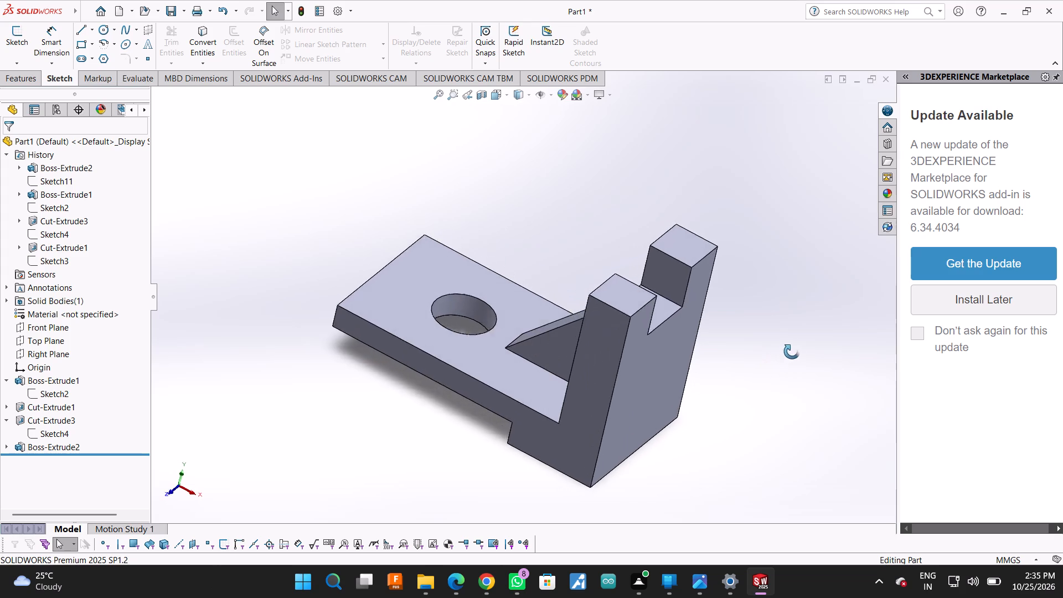
pyautogui.moveTo(792, 352); pyautogui.dragTo(806, 333, button='middle')
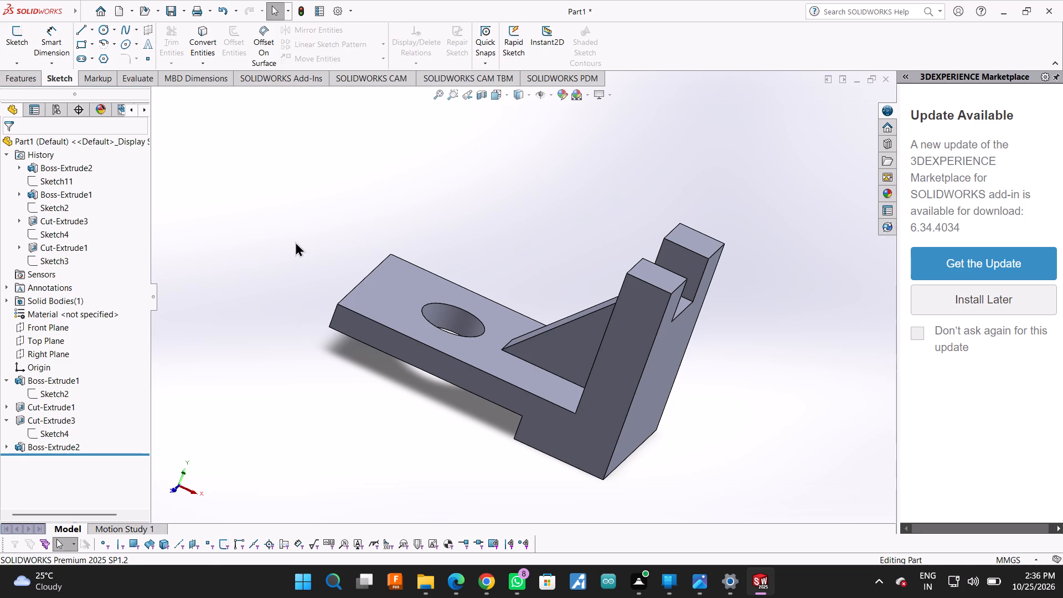
pyautogui.moveTo(295, 241); pyautogui.dragTo(316, 343, button='middle')
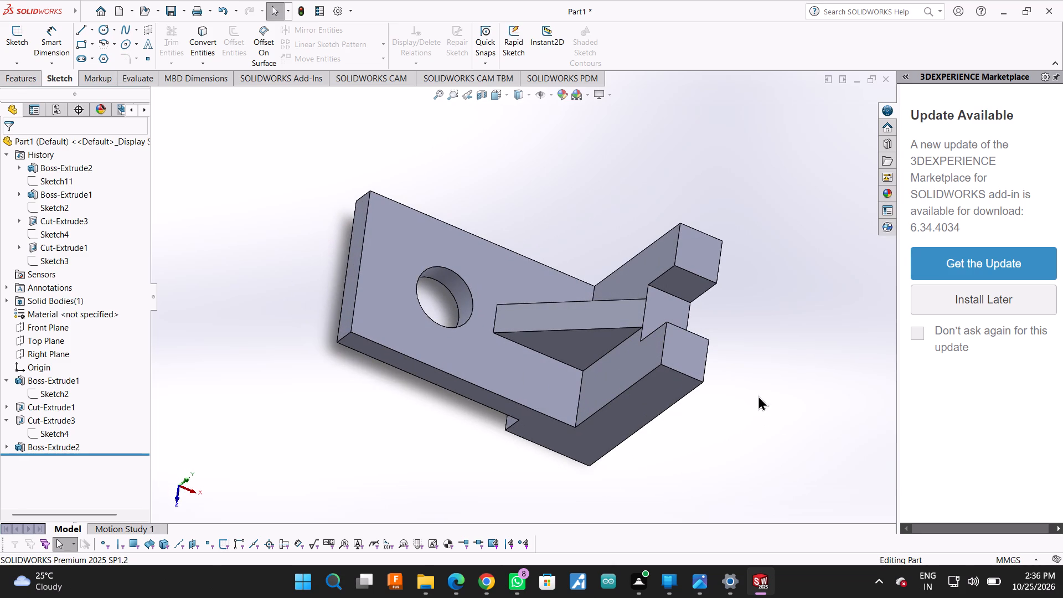
pyautogui.middleClick(762, 384)
pyautogui.middleClick(761, 382)
pyautogui.rightClick(706, 317)
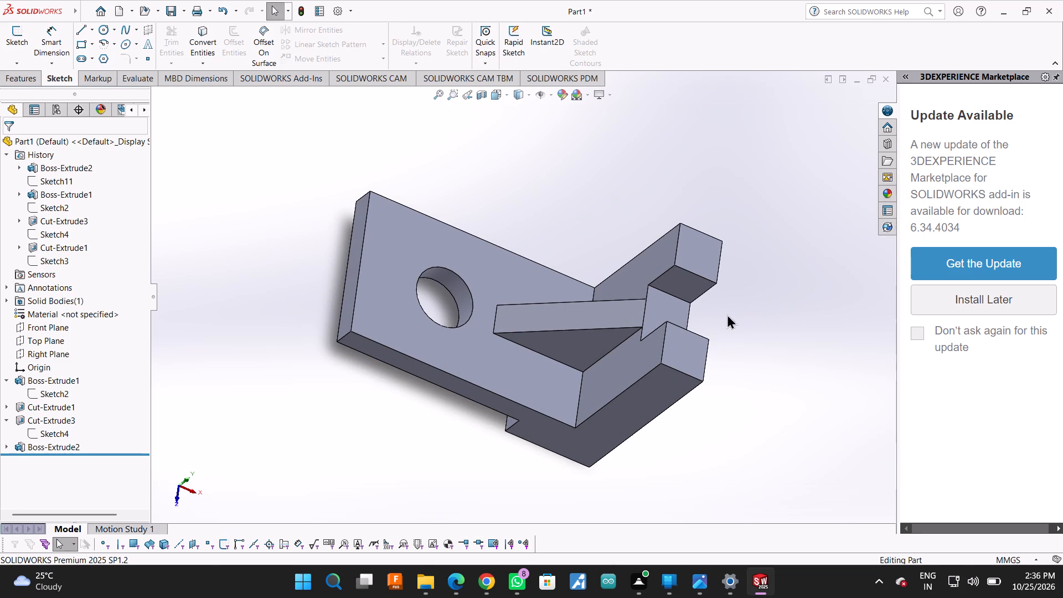
pyautogui.click(751, 372)
pyautogui.moveTo(747, 374); pyautogui.dragTo(747, 328)
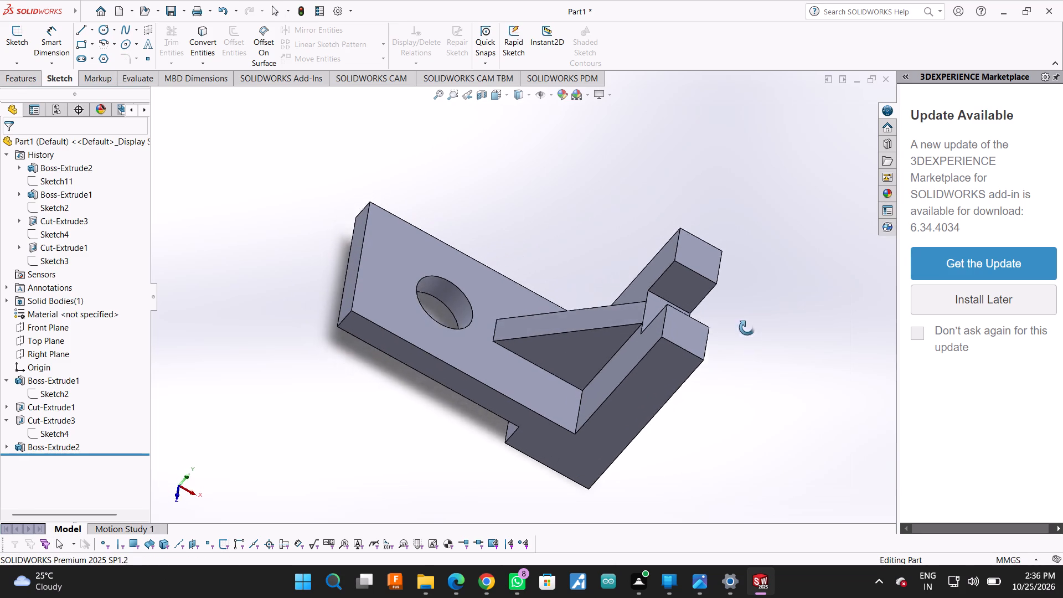
pyautogui.moveTo(747, 328); pyautogui.dragTo(732, 290)
pyautogui.moveTo(324, 252); pyautogui.dragTo(432, 320)
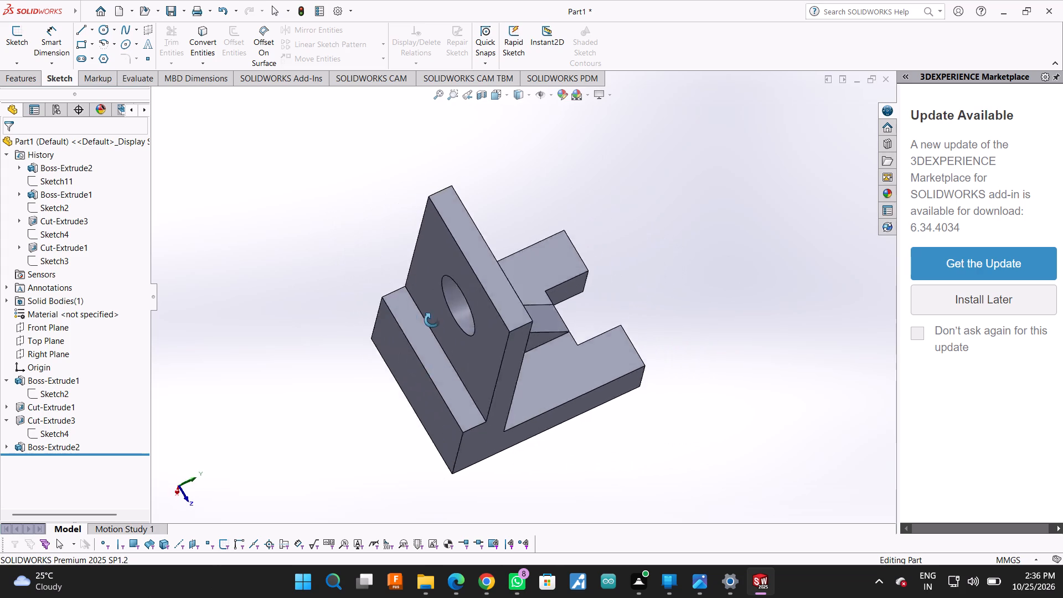
pyautogui.moveTo(432, 320); pyautogui.dragTo(479, 545)
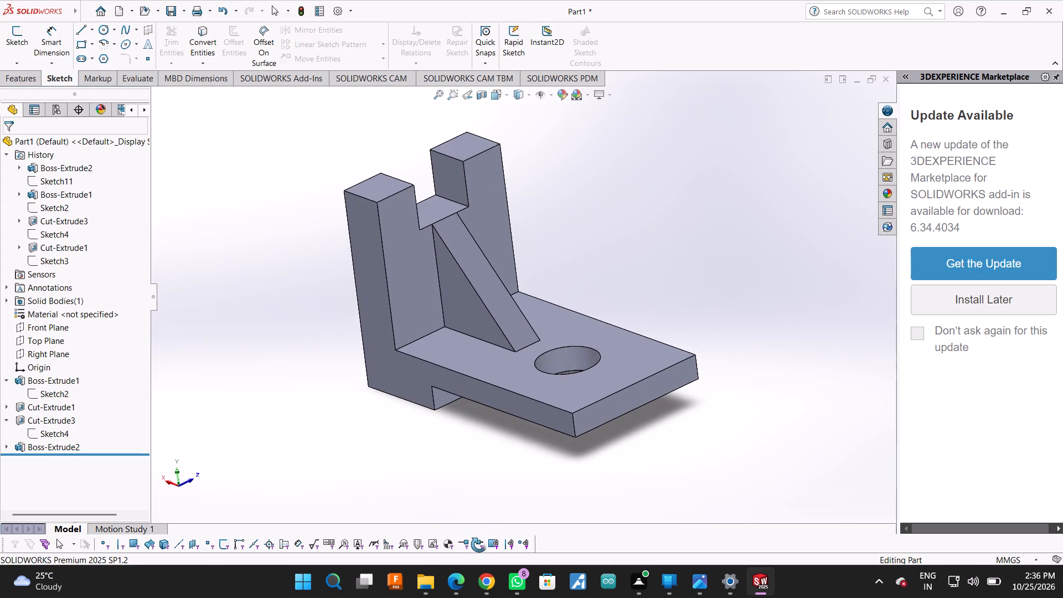
pyautogui.moveTo(479, 545); pyautogui.dragTo(463, 551)
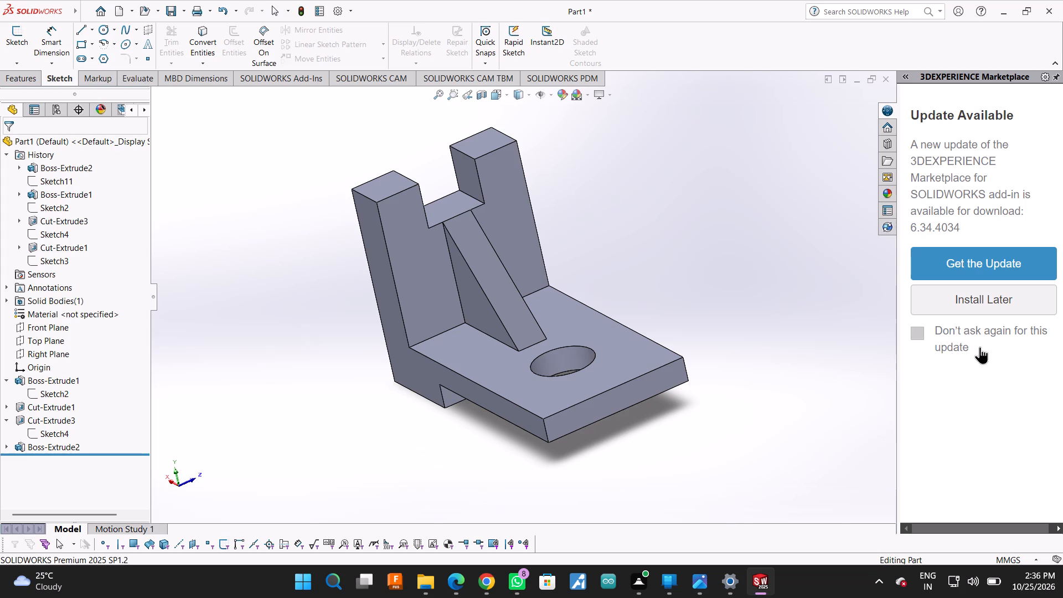
# Collapse the 3DEXPERIENCE Marketplace pane to enlarge the modelling area.
pyautogui.moveTo(898, 404); pyautogui.dragTo(1062, 400)
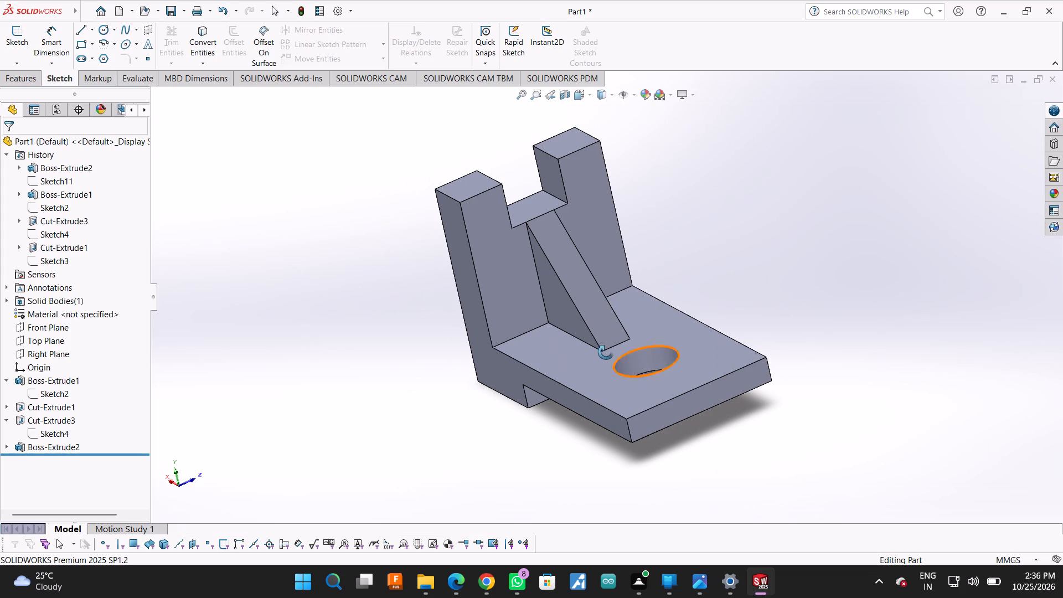
# Save the part as Gusseted_Mounting_Bracket in the SYMBIOSIS folder, using the SOLIDWORKS Part file type.
pyautogui.hotkey('ctrl', 's')
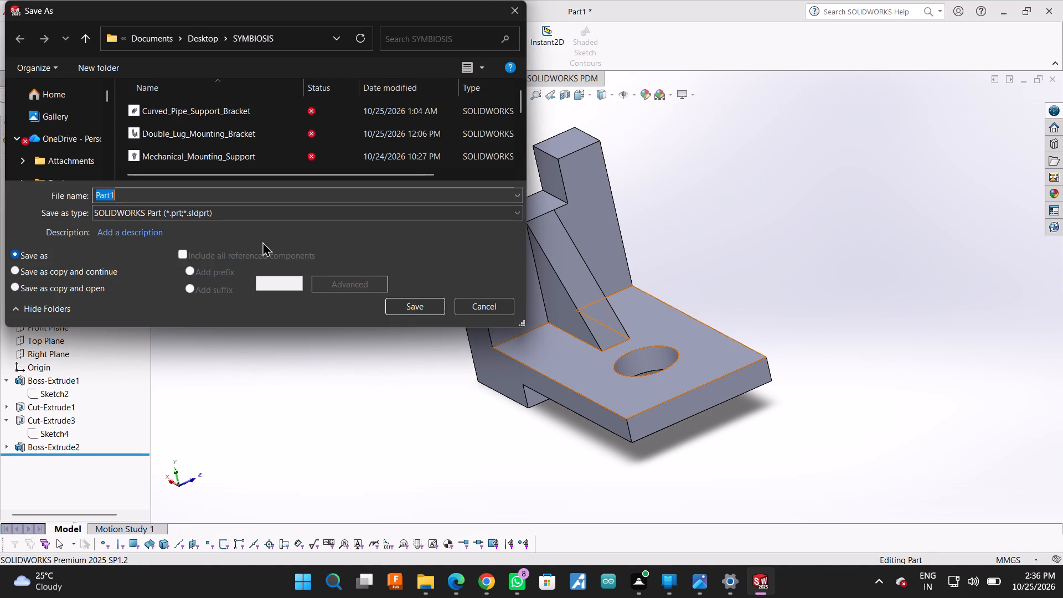
pyautogui.hotkey('ctrl', 'v')
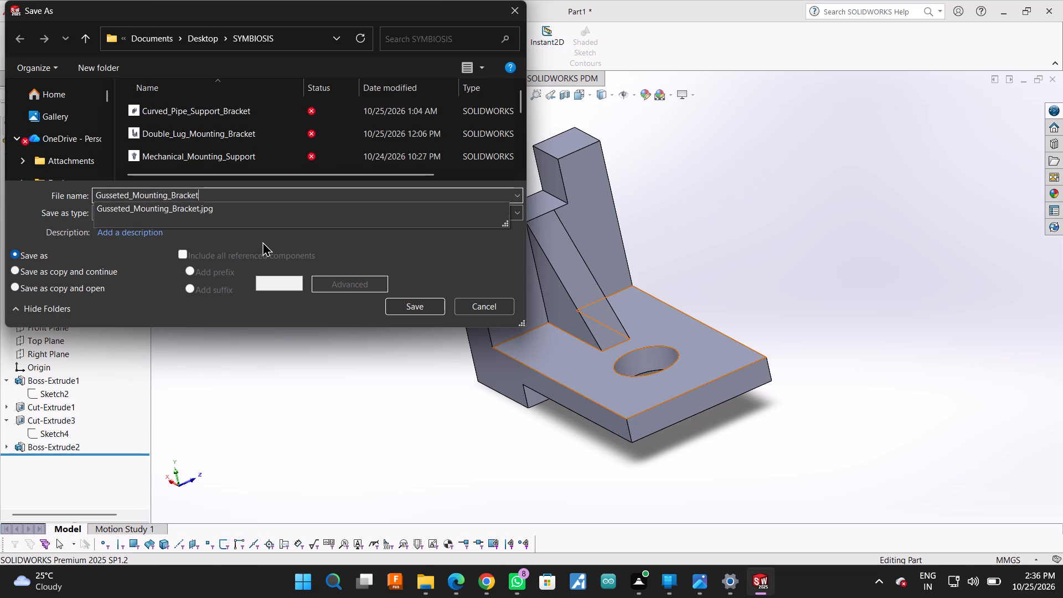
pyautogui.click(414, 306)
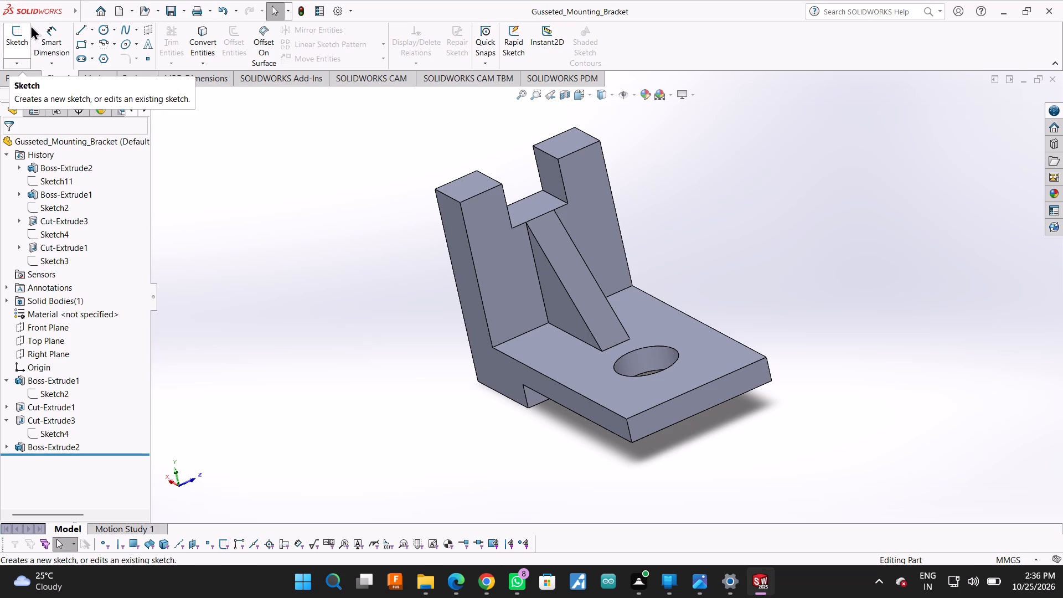
# Show the bracket in a four-view layout with front, left, top and trimetric views, and orbit the trimetric view to face the rib.
pyautogui.press('space')
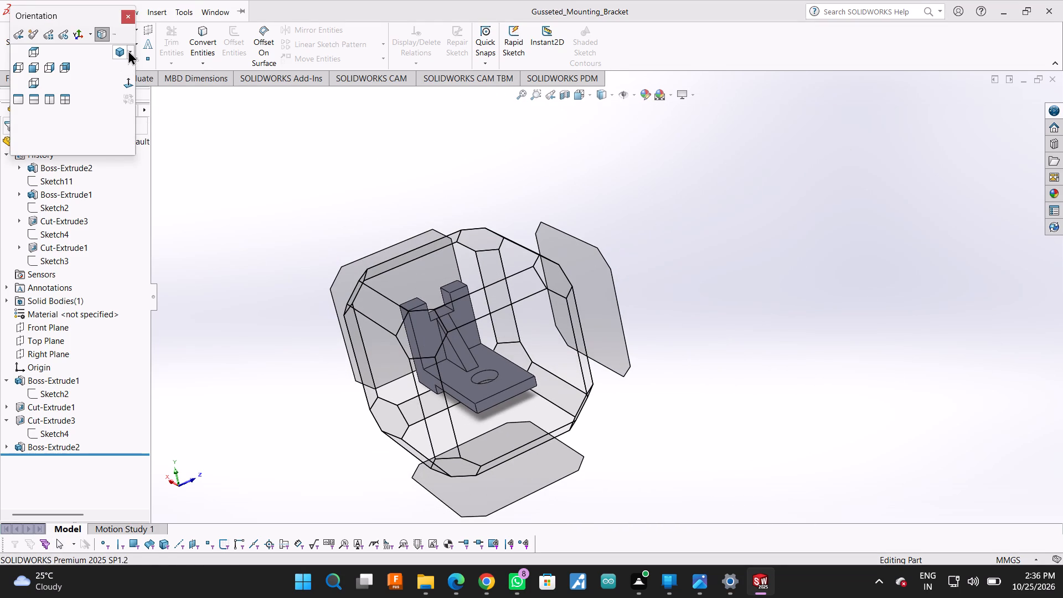
pyautogui.click(128, 50)
pyautogui.click(127, 92)
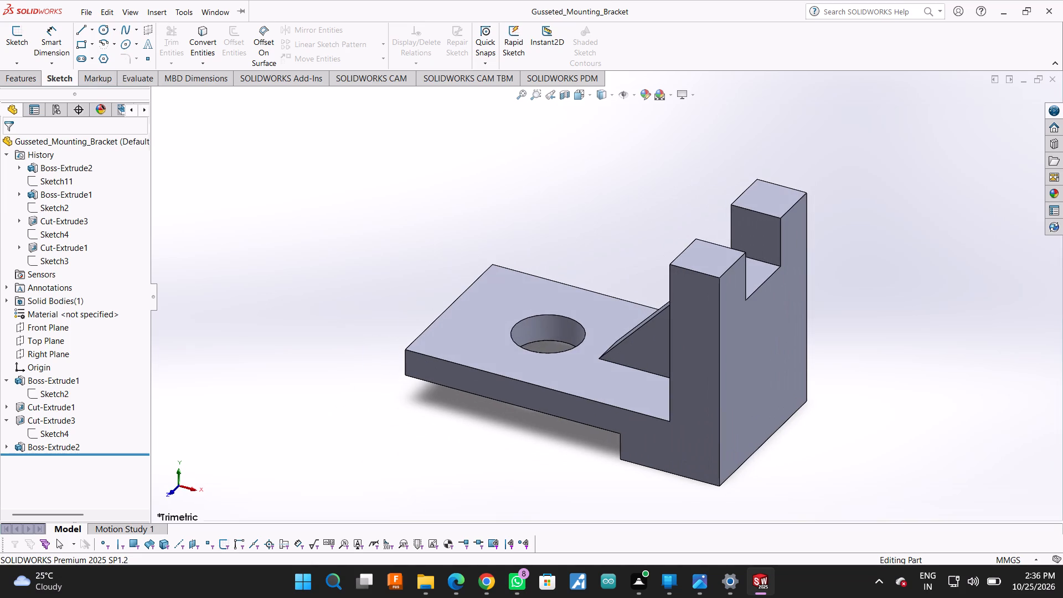
pyautogui.press('space')
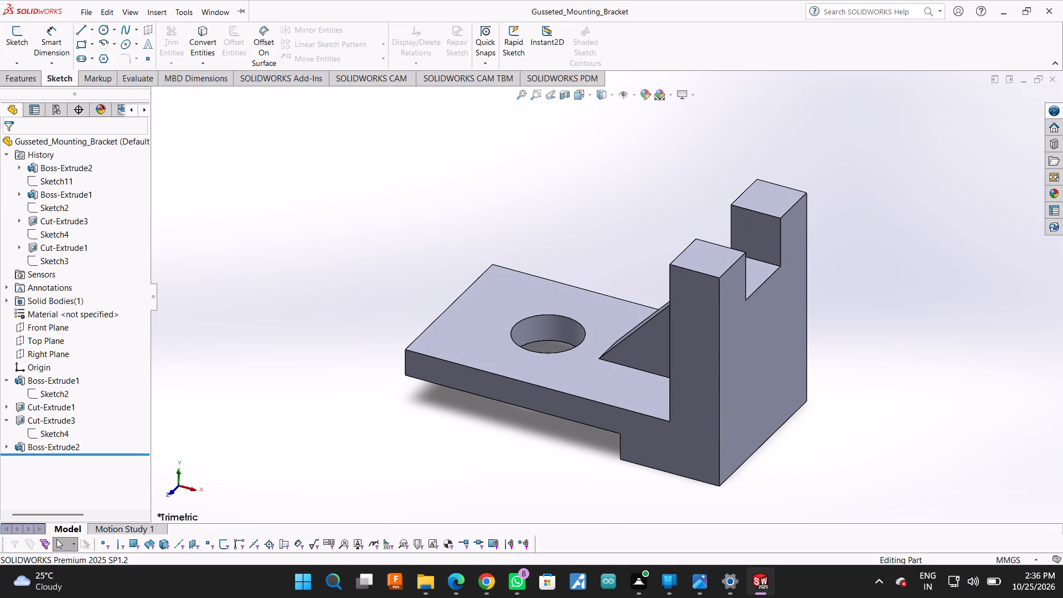
pyautogui.click(22, 102)
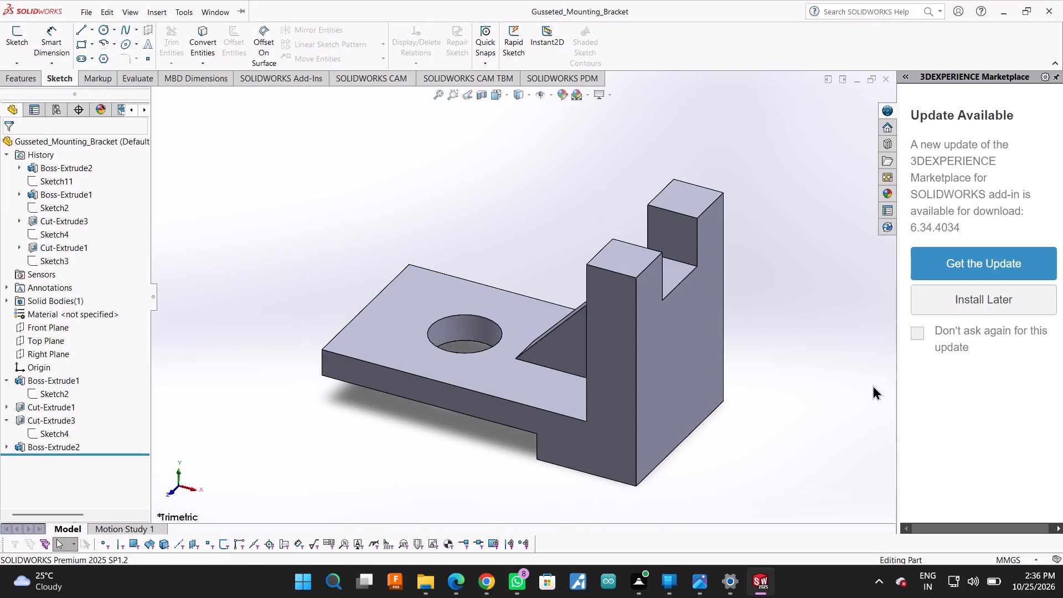
pyautogui.moveTo(897, 399); pyautogui.dragTo(1062, 431)
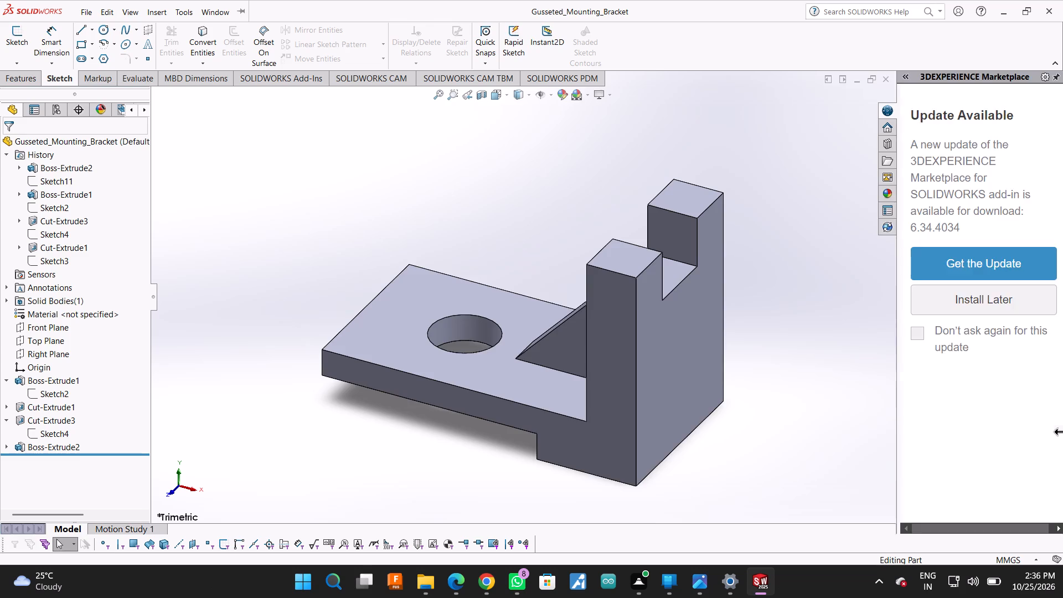
pyautogui.moveTo(1062, 431); pyautogui.dragTo(1062, 437)
pyautogui.press('space')
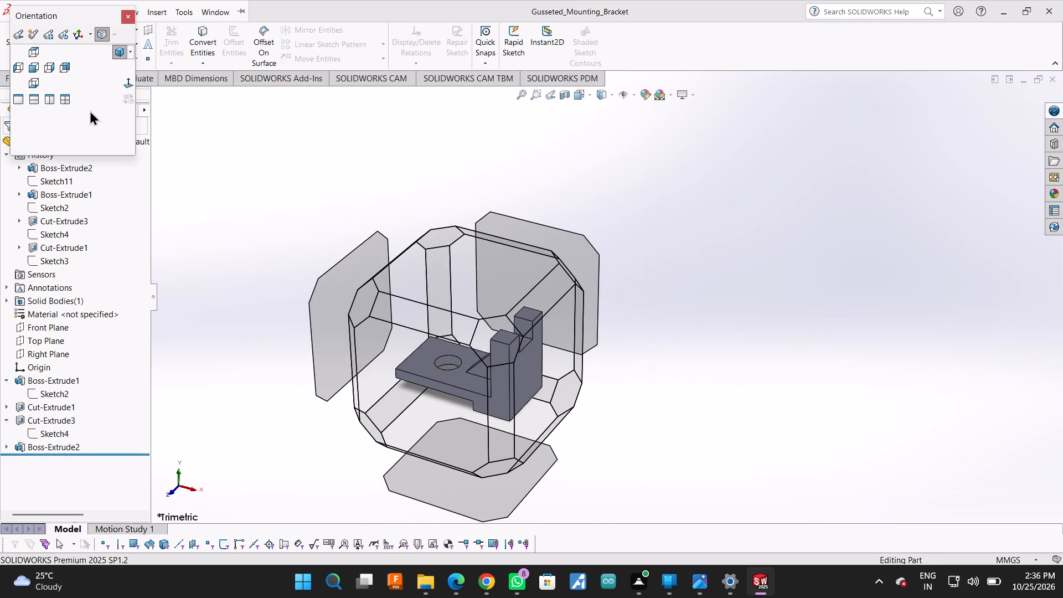
pyautogui.click(66, 103)
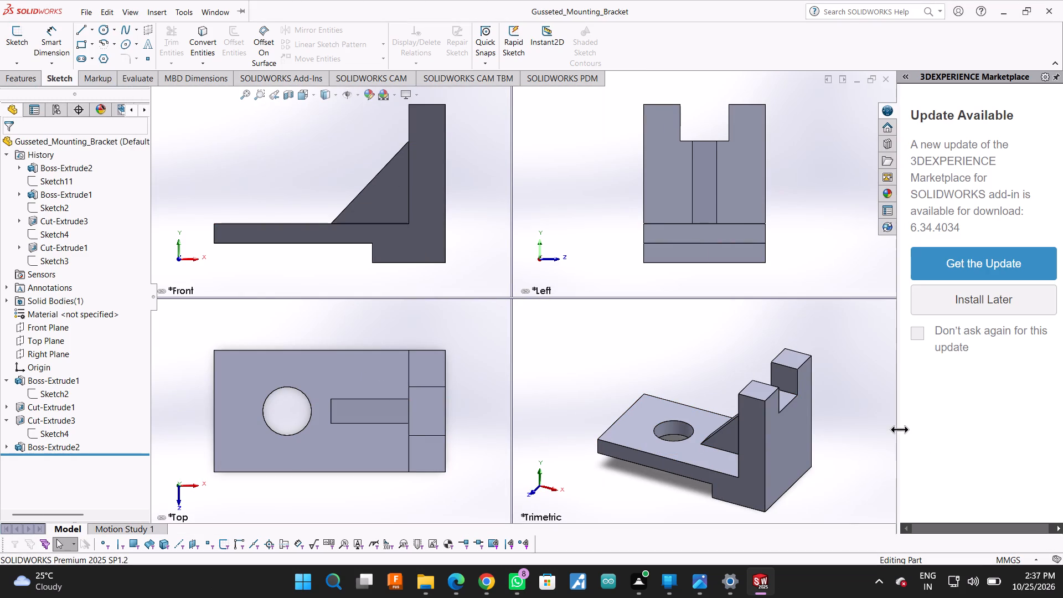
pyautogui.moveTo(898, 426); pyautogui.dragTo(1062, 414)
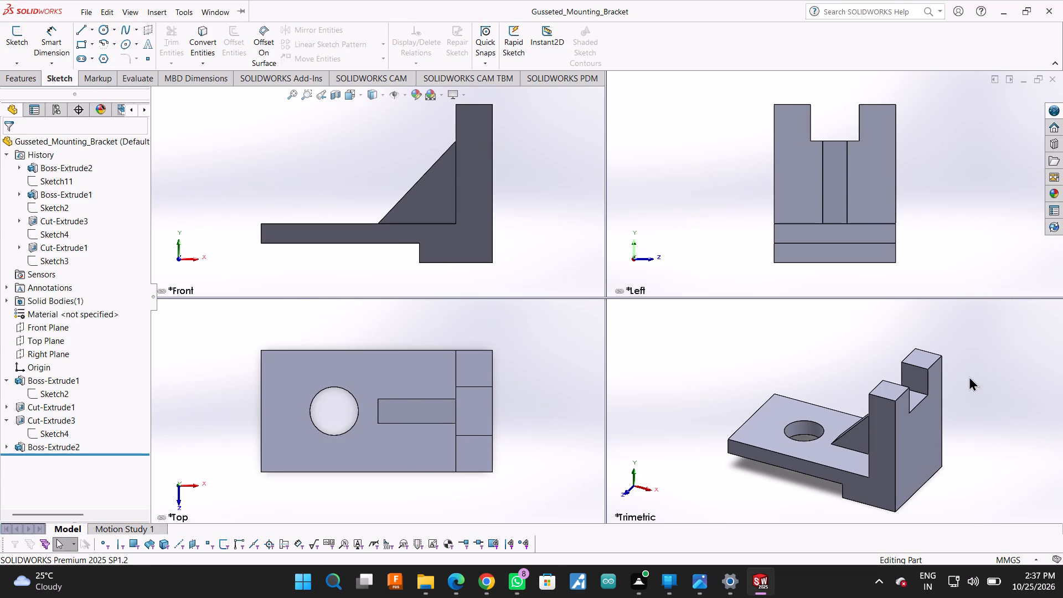
pyautogui.moveTo(766, 391); pyautogui.dragTo(782, 435, button='middle')
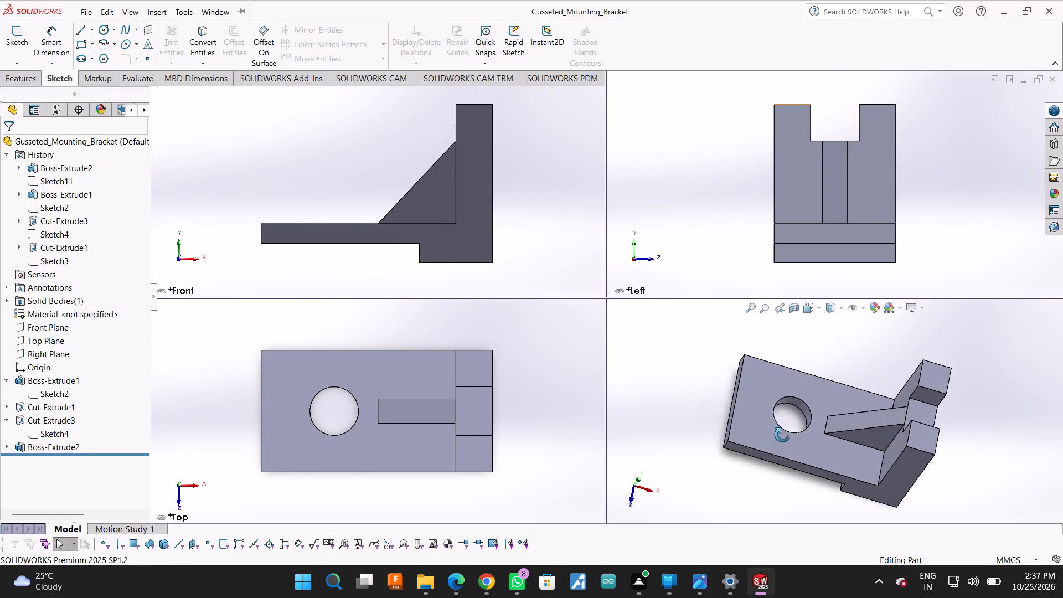
pyautogui.moveTo(782, 435); pyautogui.dragTo(843, 540, button='middle')
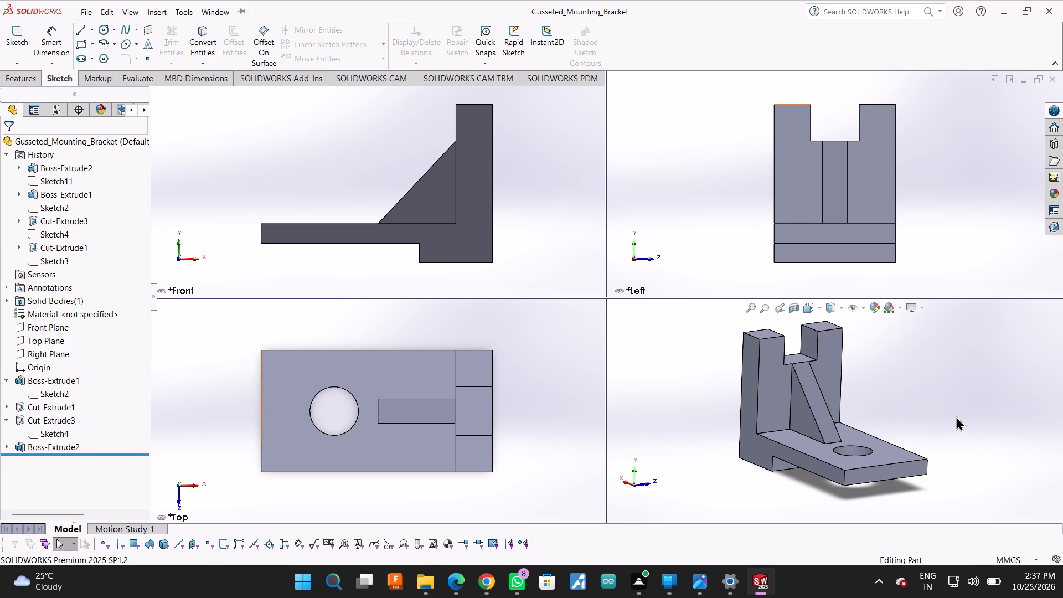
# Save the bracket part under its existing name.
pyautogui.hotkey('ctrl', 's')
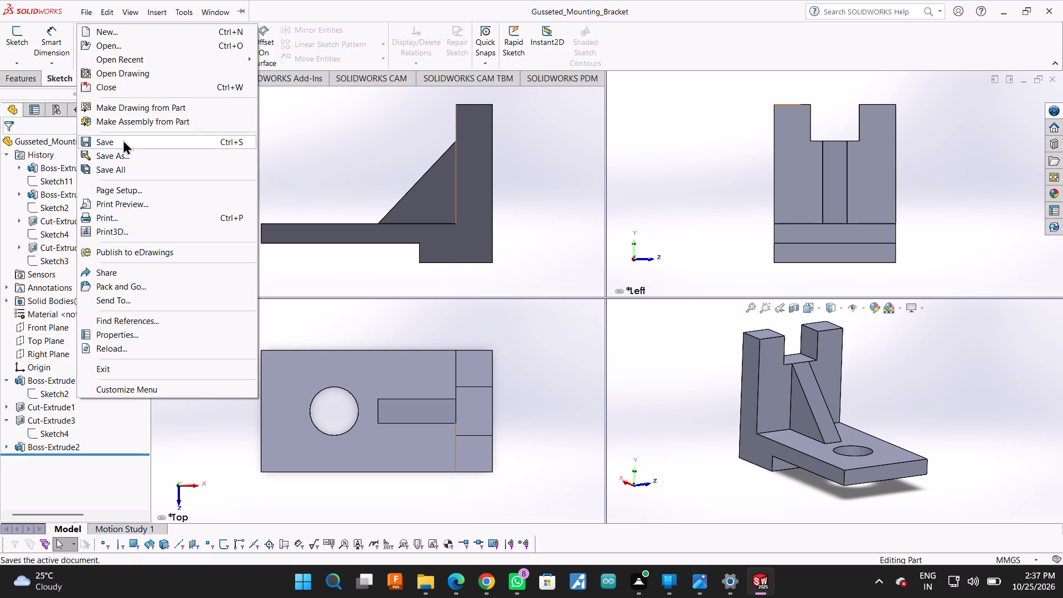
# Save the bracket as an Adobe Portable Document Format (*.pdf) file named Gusseted_Mounting_Bracket in the SYMBIOSIS folder.
pyautogui.click(126, 156)
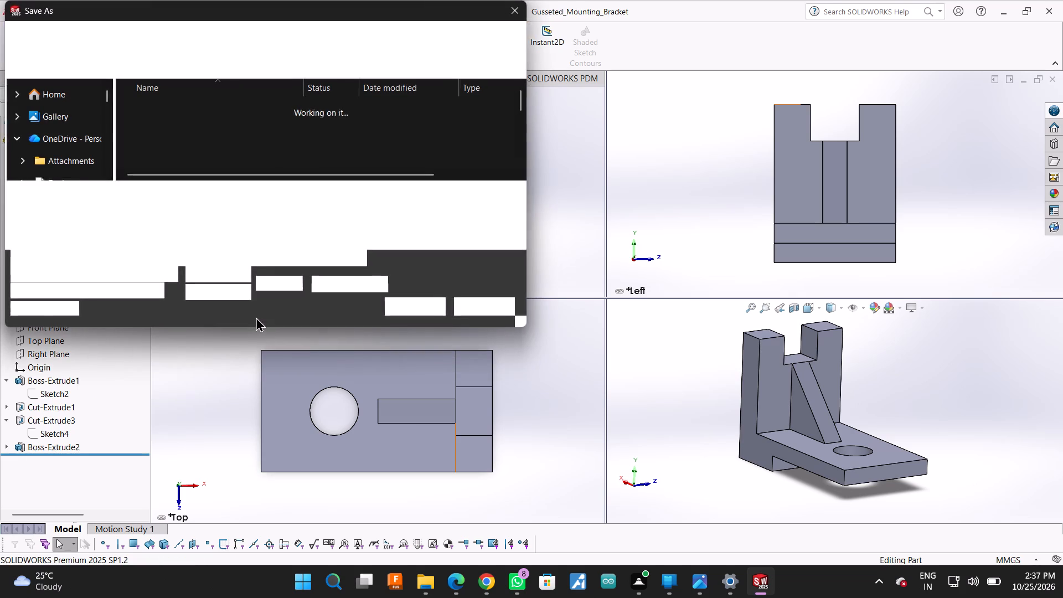
pyautogui.click(210, 214)
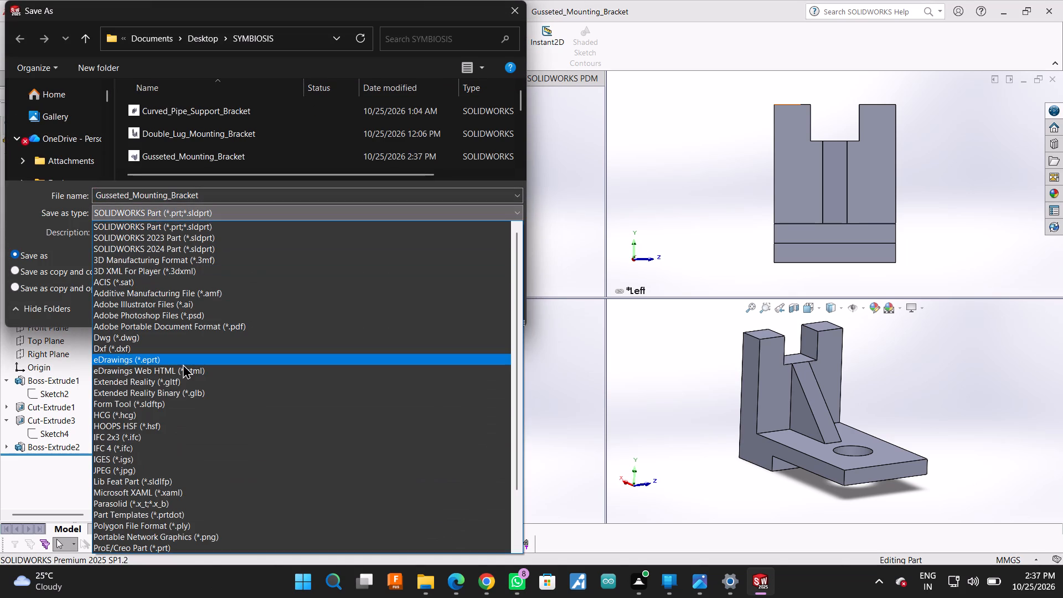
pyautogui.click(200, 329)
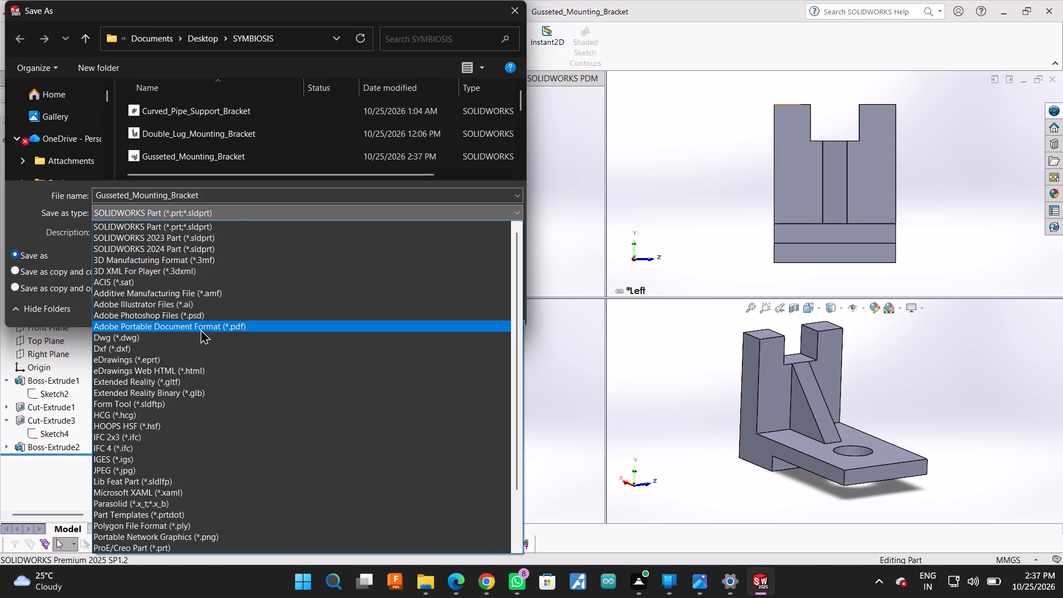
pyautogui.click(403, 333)
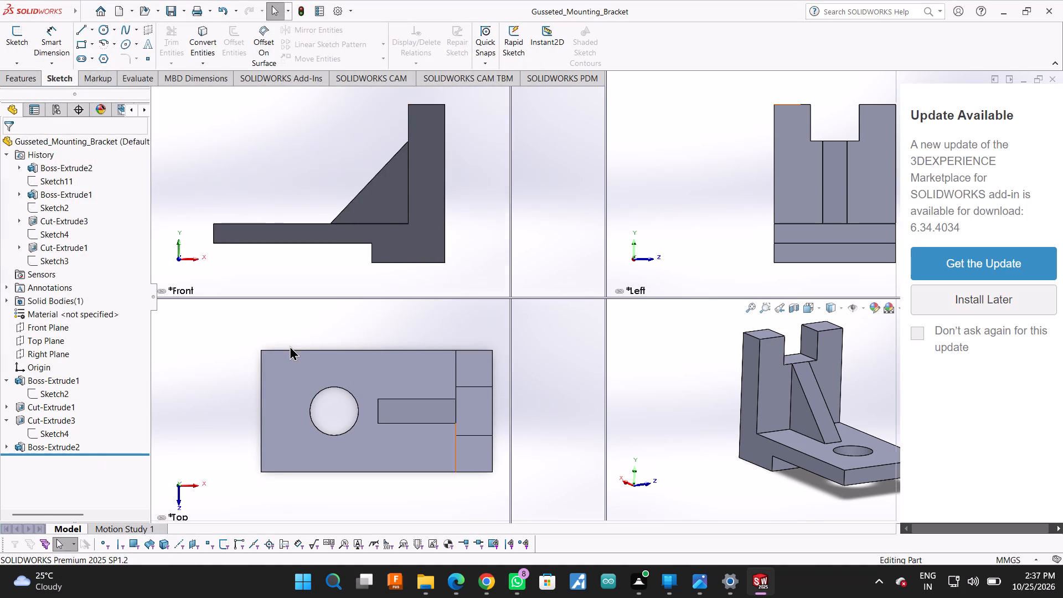
pyautogui.moveTo(897, 390); pyautogui.dragTo(1062, 394)
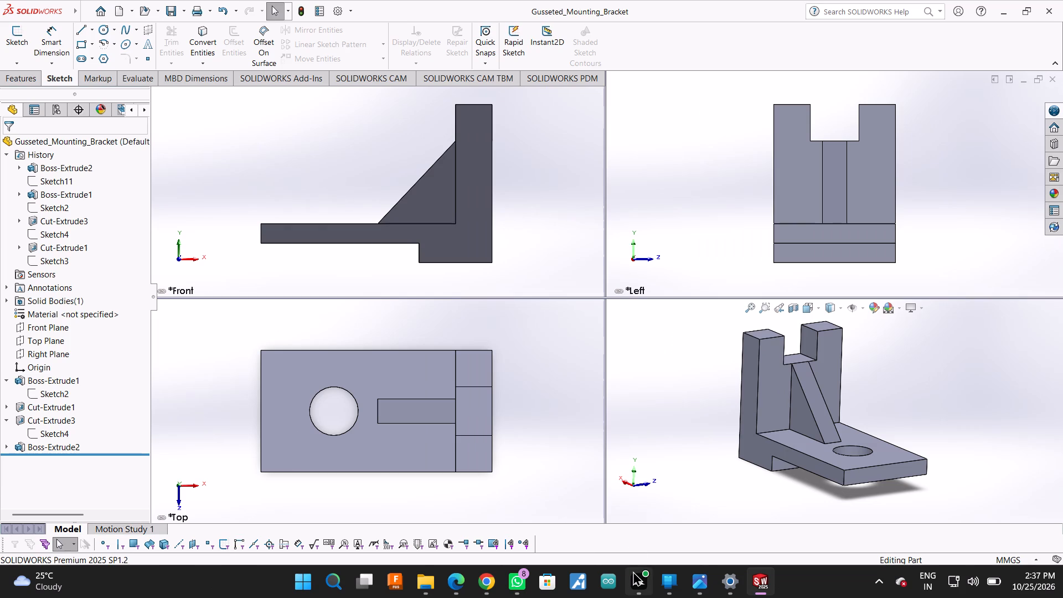